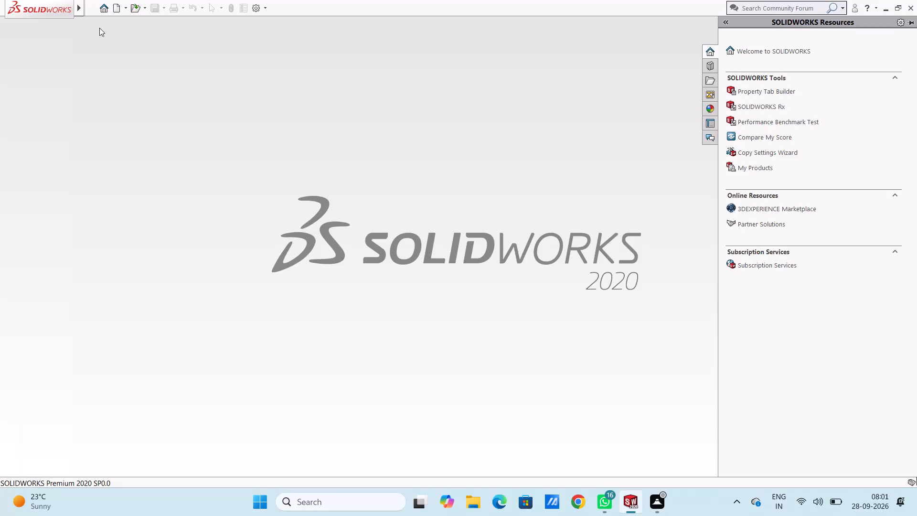
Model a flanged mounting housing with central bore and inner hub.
Create a new part document.
click(116, 10)
click(389, 370)
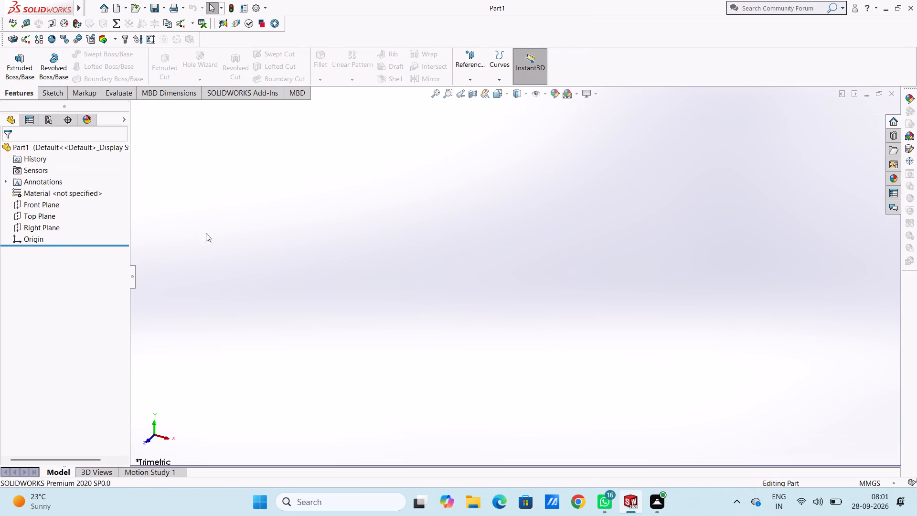
Start a new sketch on the Top Plane.
click(42, 215)
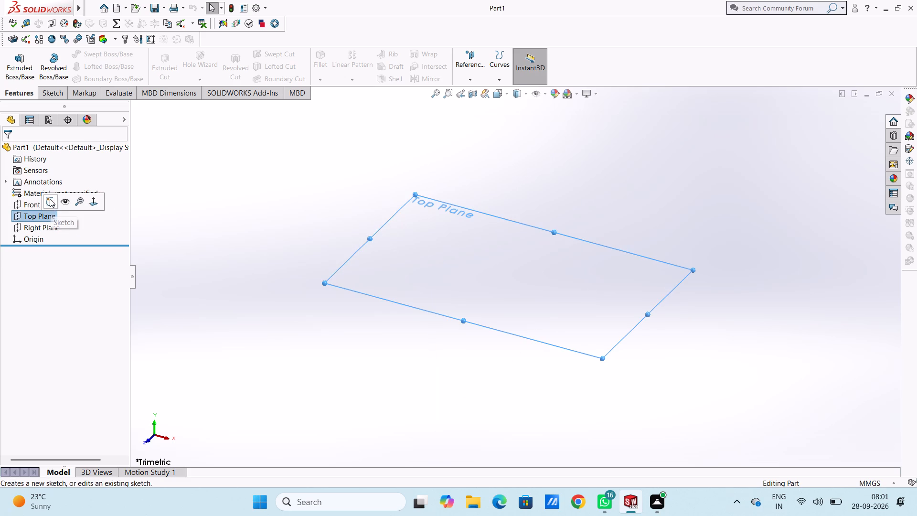
click(50, 199)
click(225, 214)
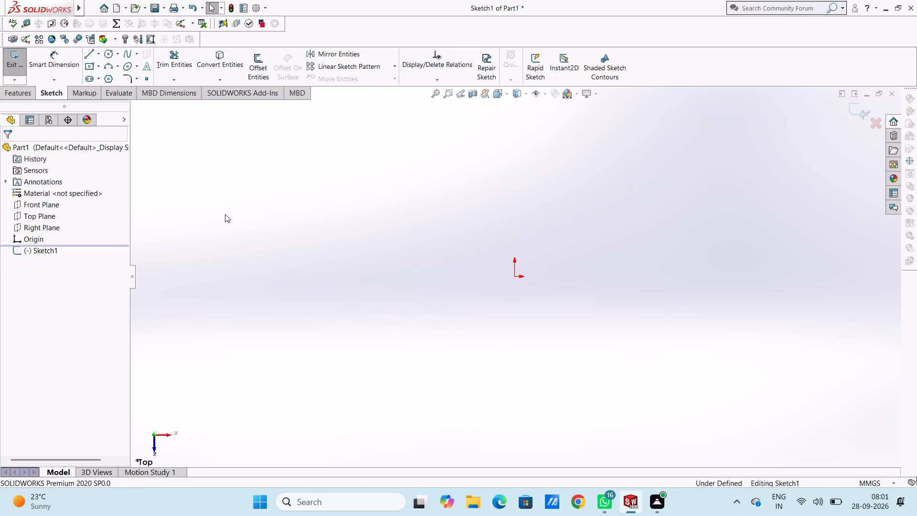
Sketch two concentric circles of 12 mm and 25 mm radius, centred about 61 mm left of and 17 mm above the origin.
click(109, 54)
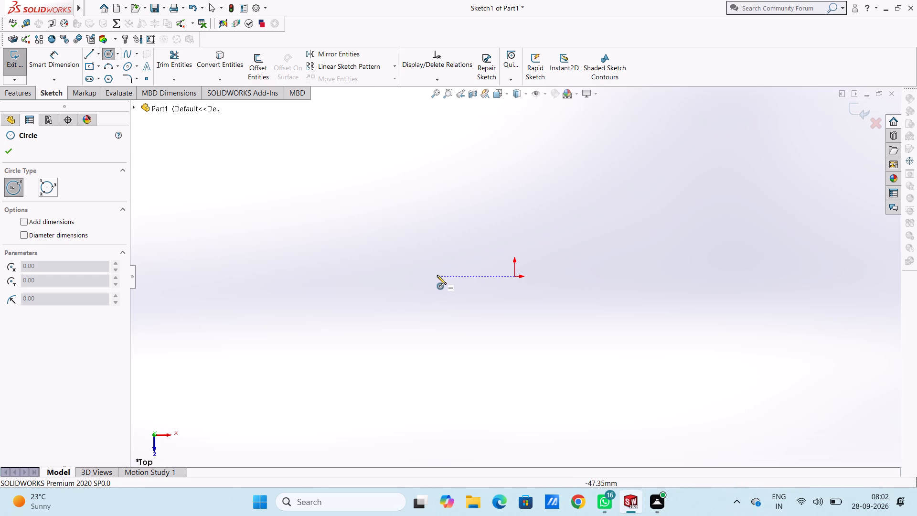
click(414, 249)
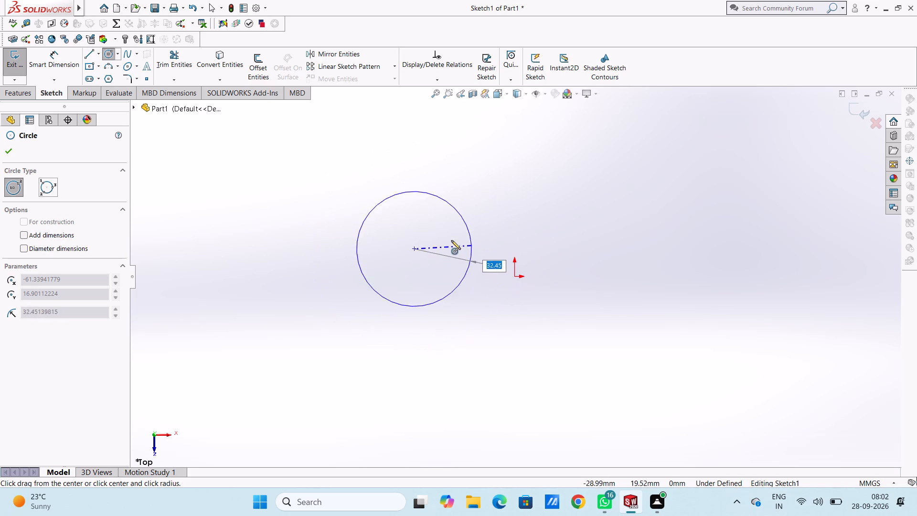
text(12)
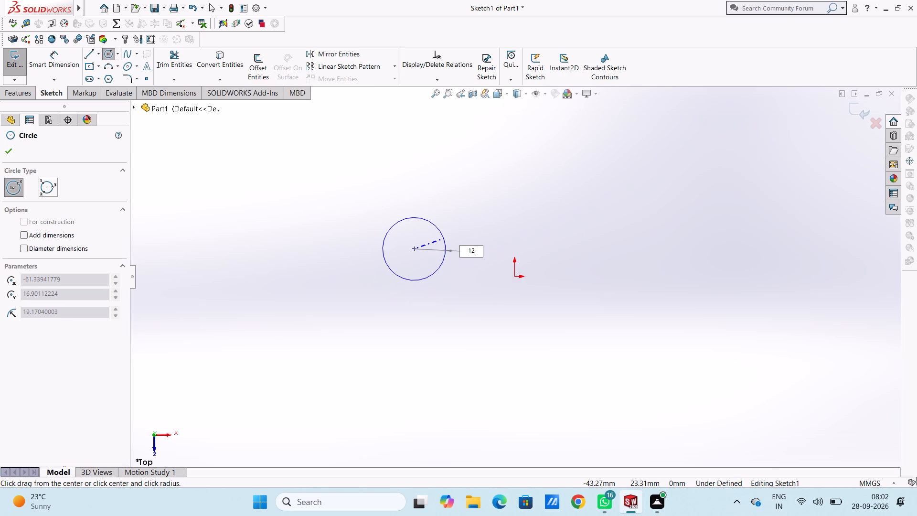
key(Return)
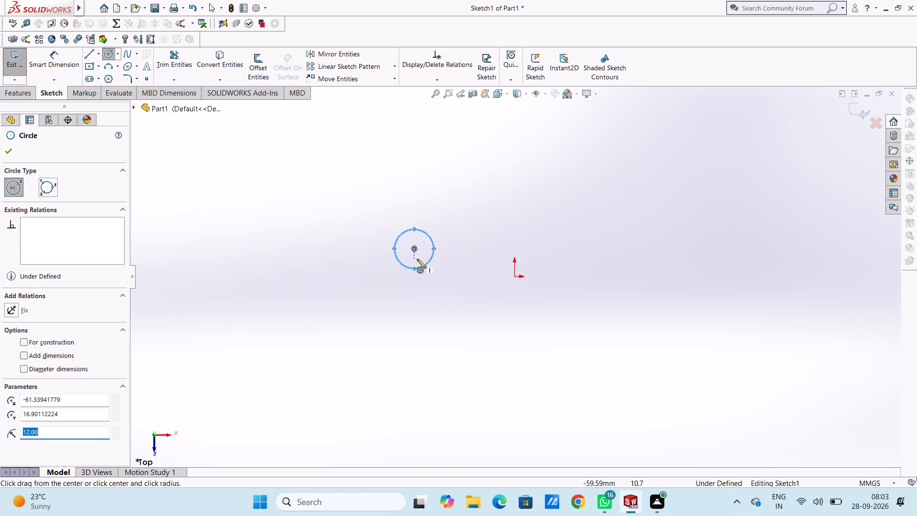
click(414, 248)
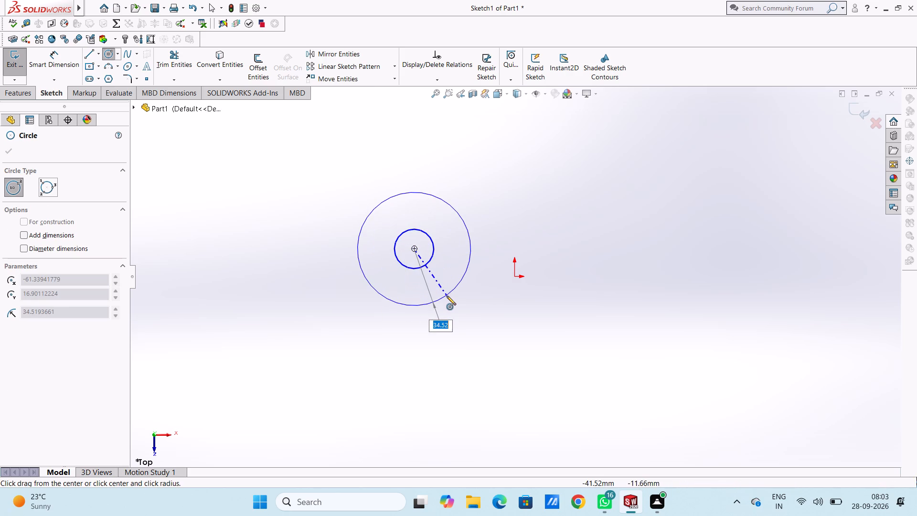
text(25)
key(Return)
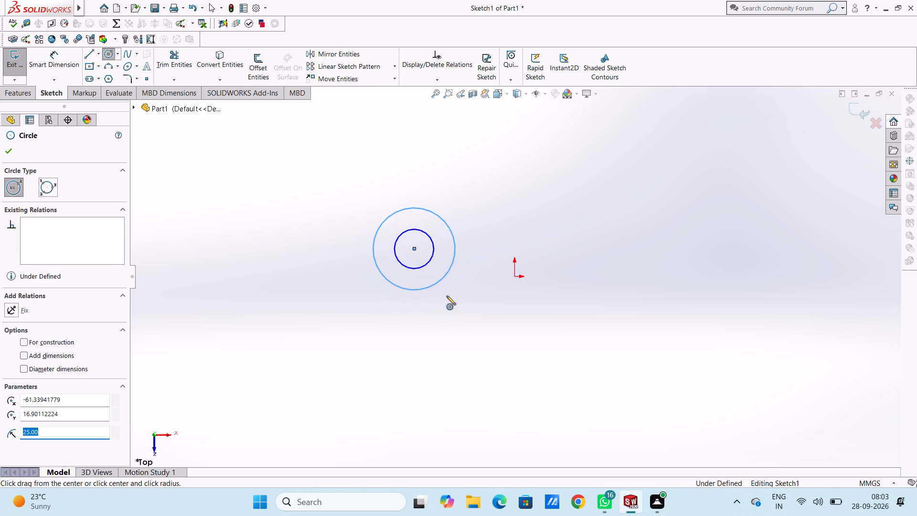
Sketch concentric circles of 12 mm and 25 mm radius directly below the first pair, centred about 55 mm below the origin.
scroll(447, 296, up, 2)
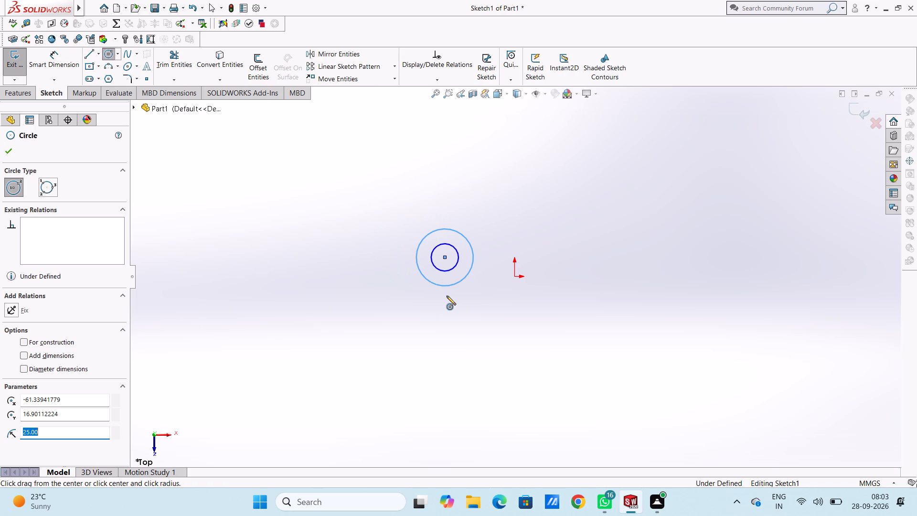
click(447, 339)
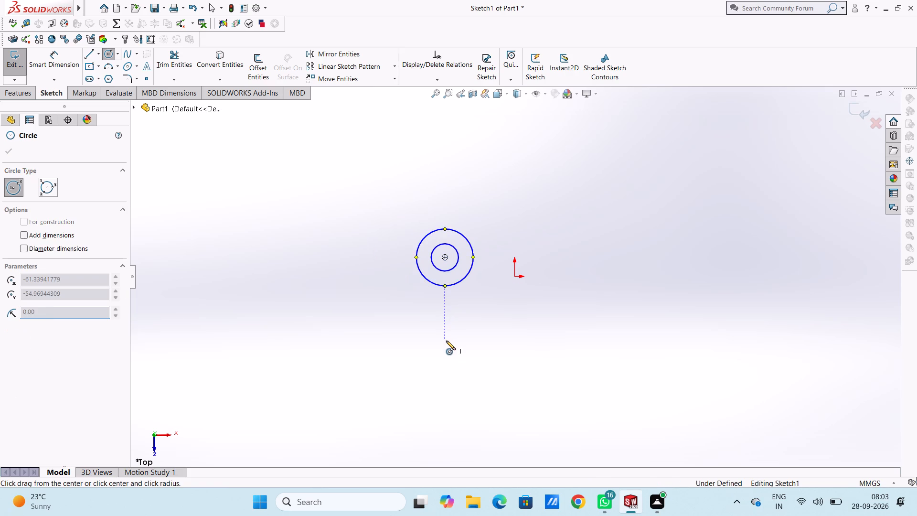
text(12)
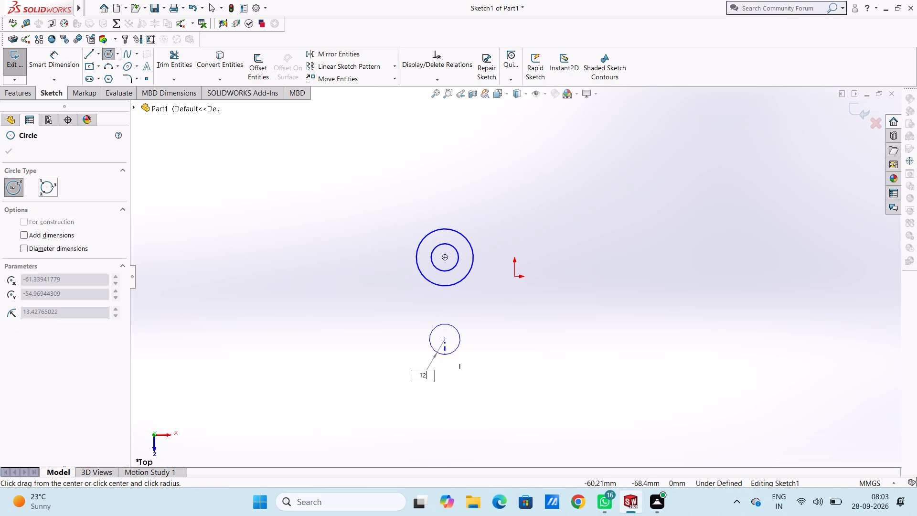
key(Return)
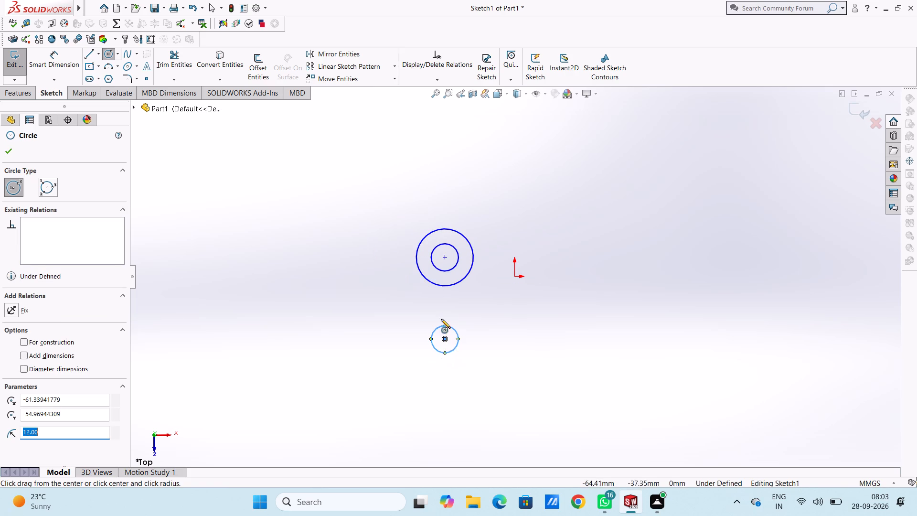
click(444, 339)
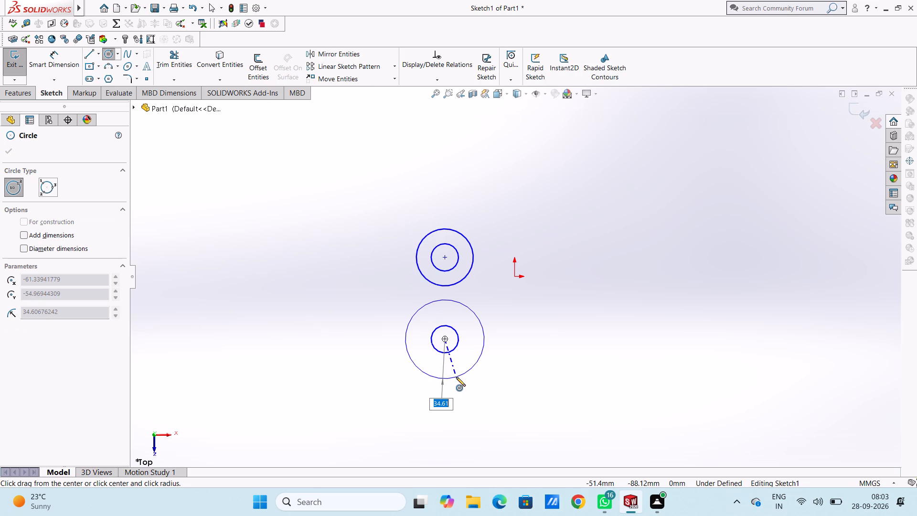
text(25)
key(Return)
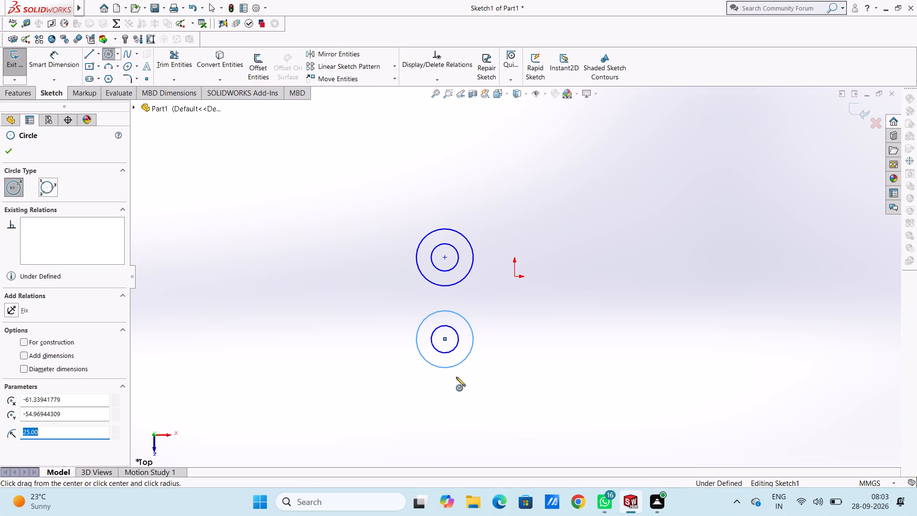
Sketch concentric circles of 12 mm and 25 mm radius about 80 mm right of the origin, level with the upper pair.
click(606, 256)
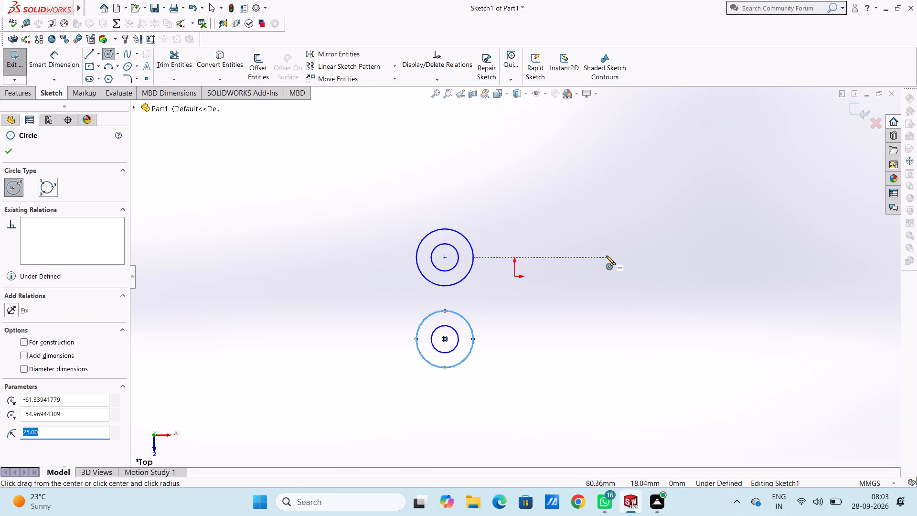
text(12)
key(Return)
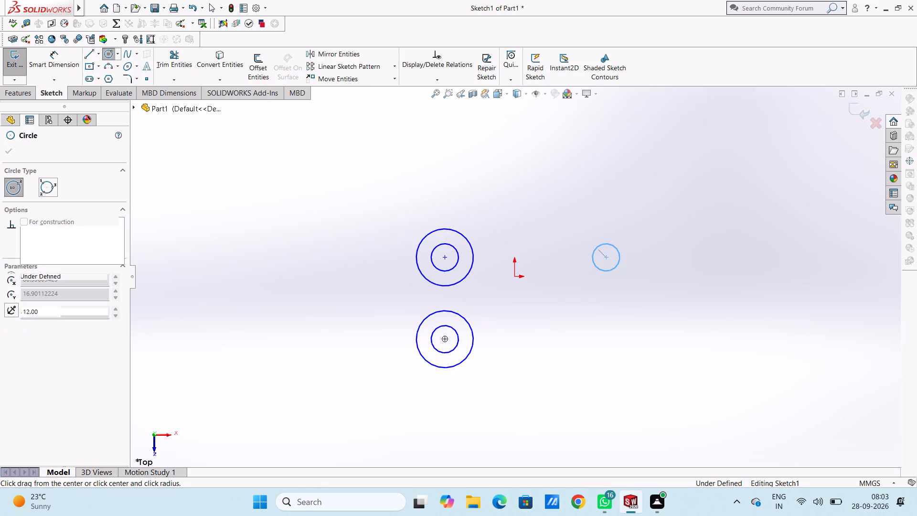
click(606, 256)
text(25)
key(Return)
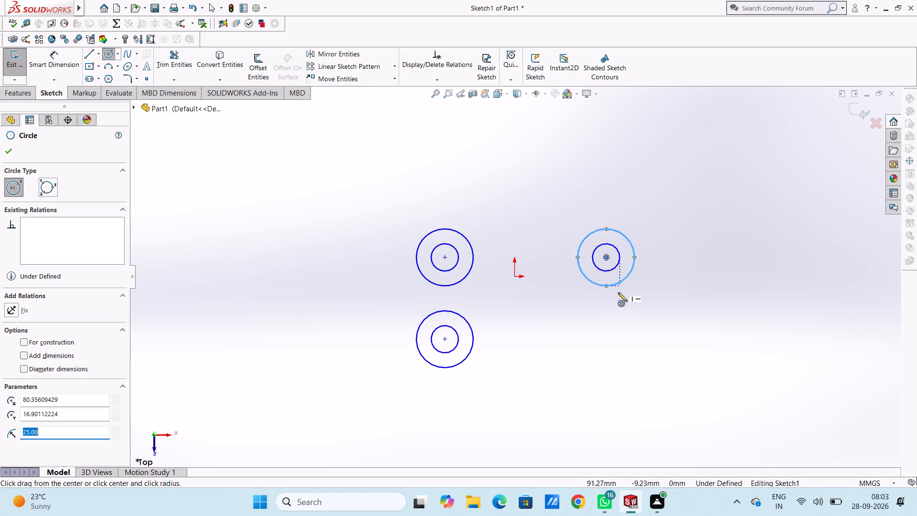
Sketch concentric circles of 12 mm and 25 mm radius about 84 mm right of the origin, level with the lower pair.
click(610, 341)
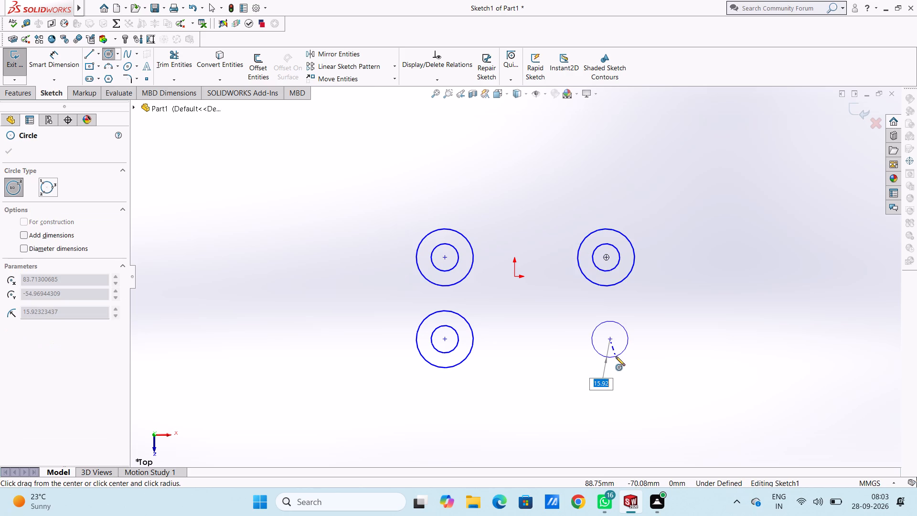
text(12)
key(Return)
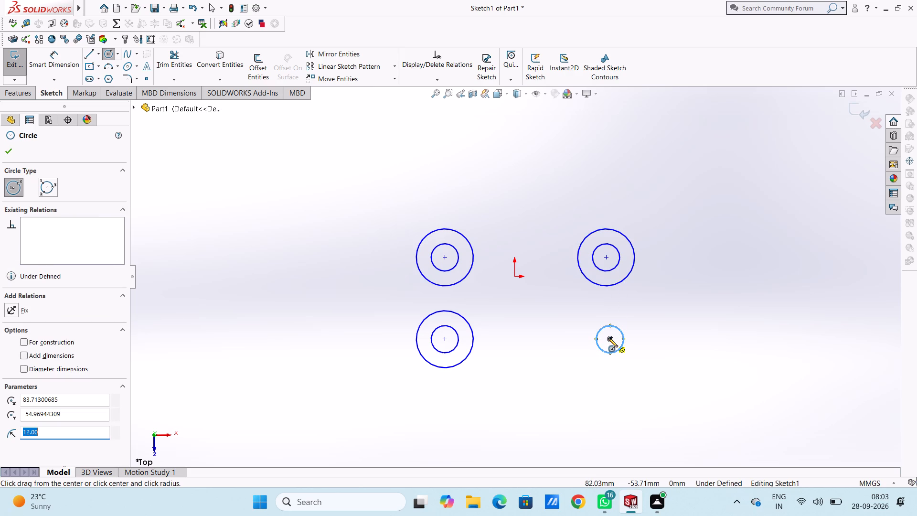
click(608, 338)
text(25)
key(Return)
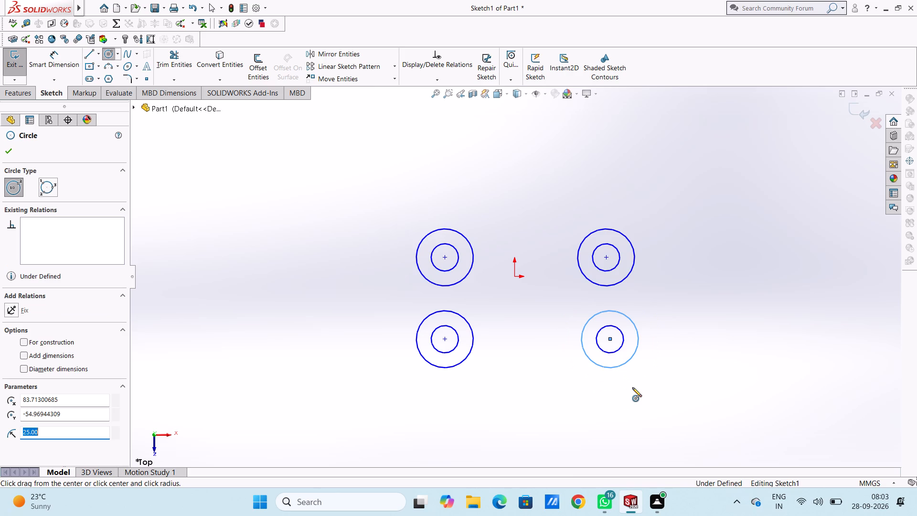
Dimension the diameters of the outer circles in the upper and lower pairs left of the origin.
click(57, 58)
click(428, 235)
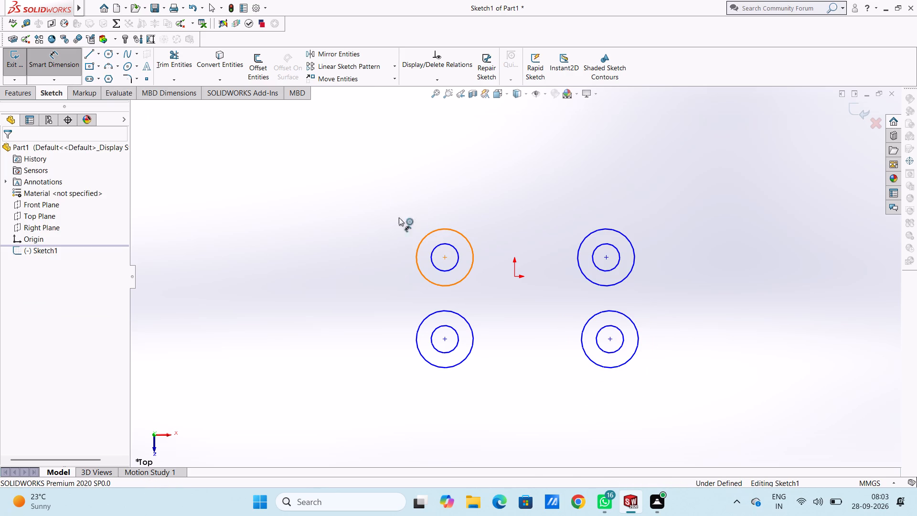
click(281, 149)
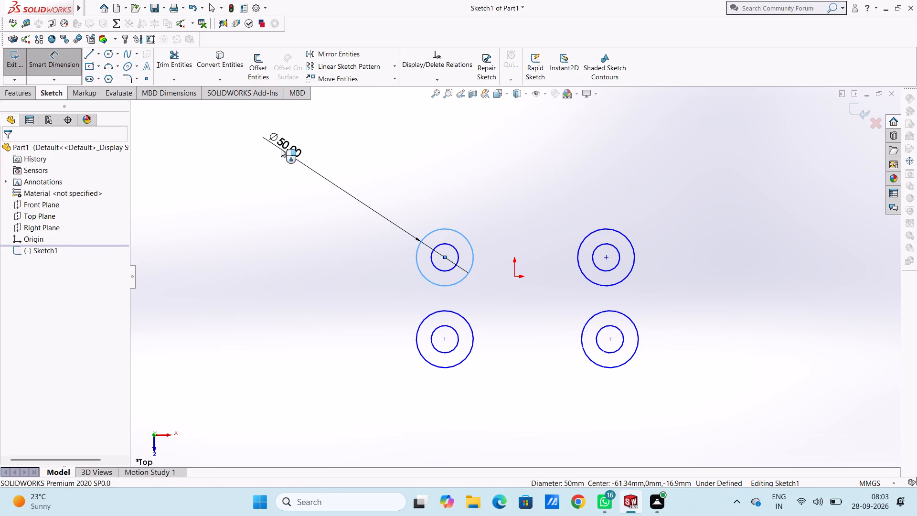
click(241, 132)
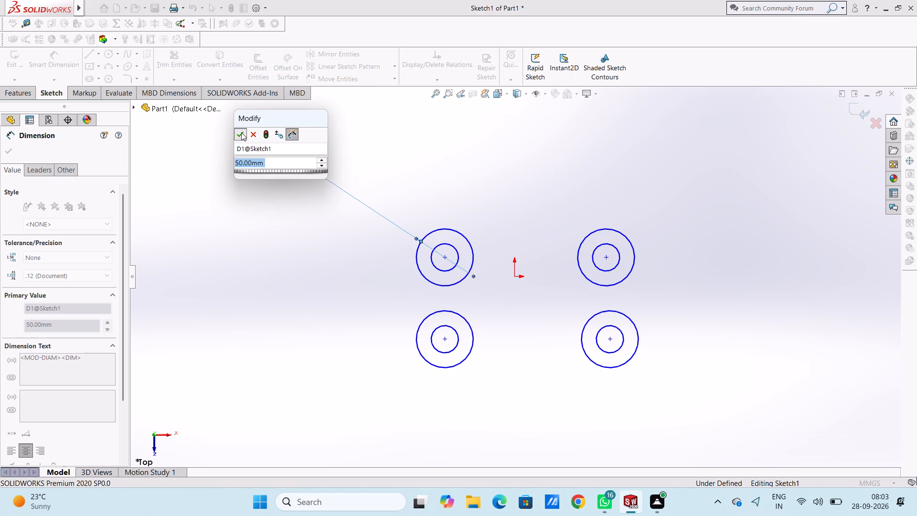
click(227, 167)
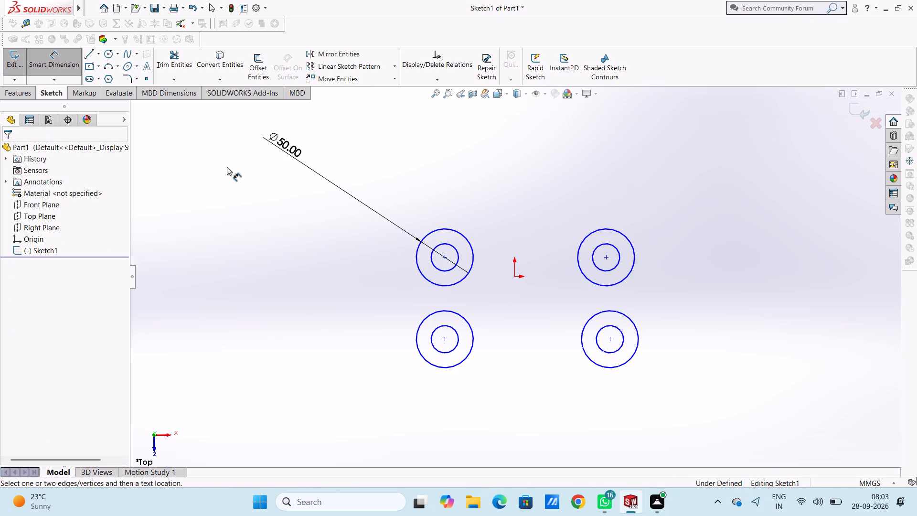
drag(450, 313, 445, 309)
click(350, 412)
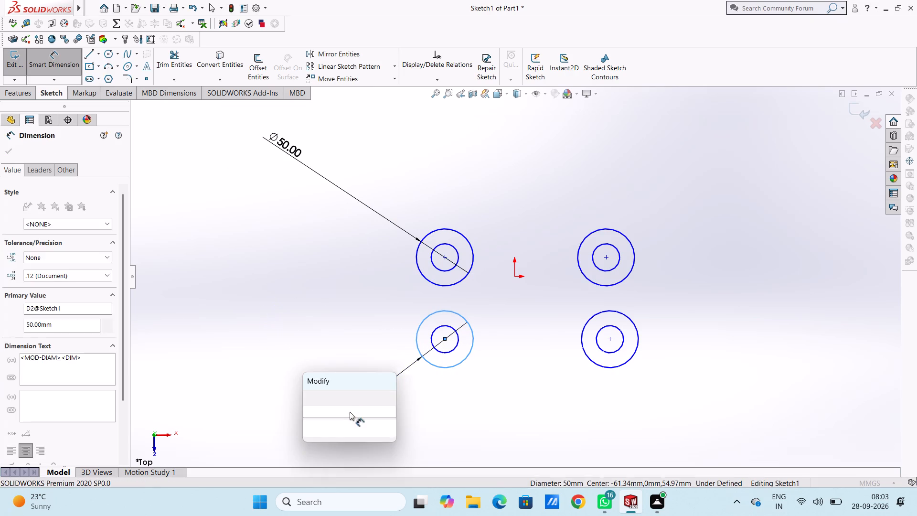
click(306, 393)
click(291, 358)
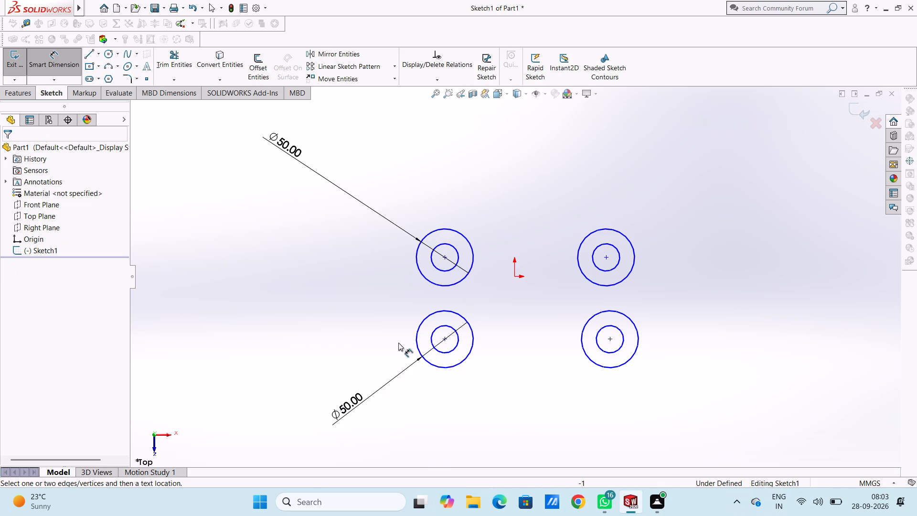
Dimension the diameters of the inner circles in the upper and lower pairs left of the origin.
click(454, 270)
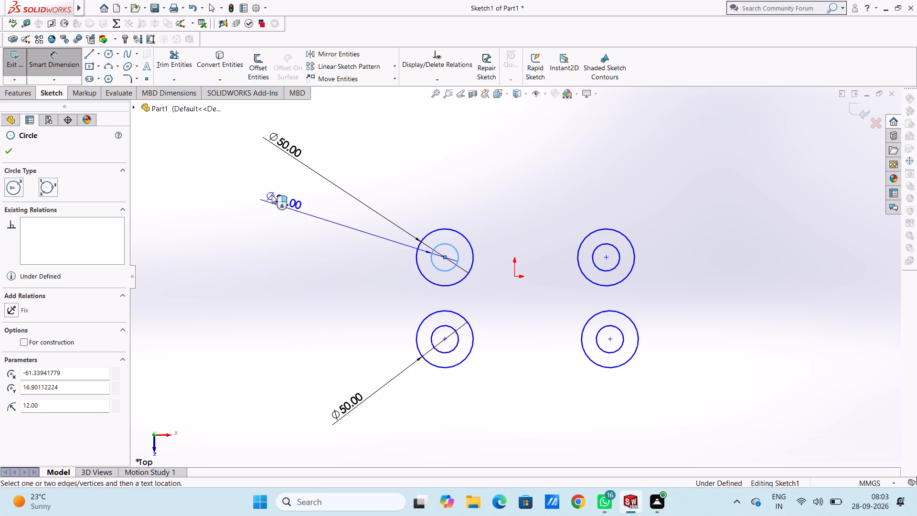
click(265, 187)
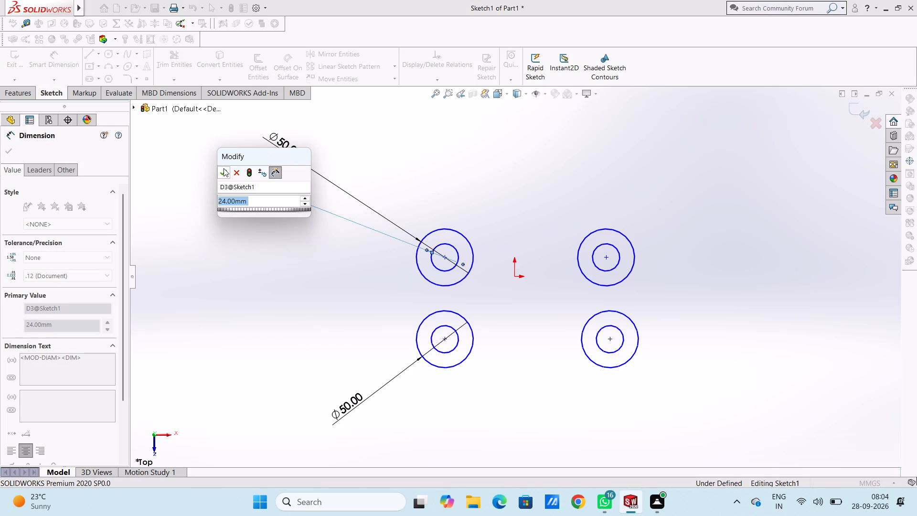
click(224, 168)
click(241, 226)
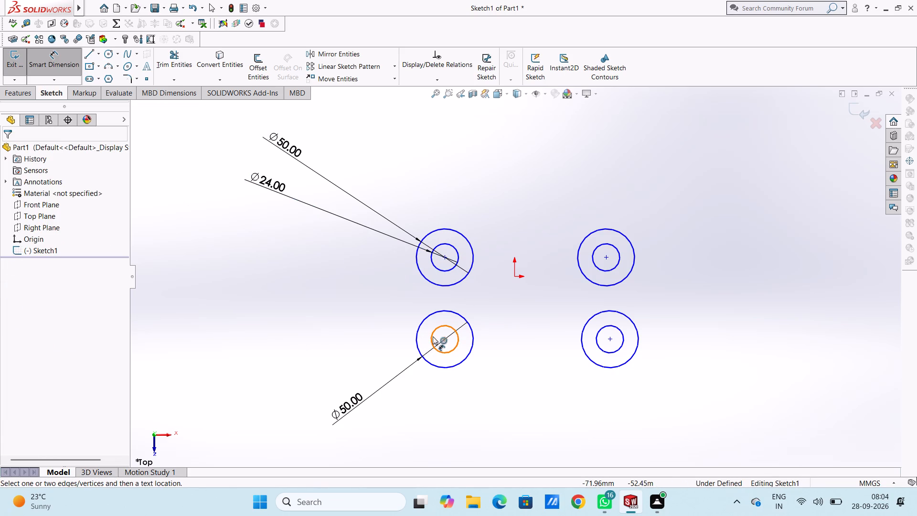
click(433, 336)
click(279, 390)
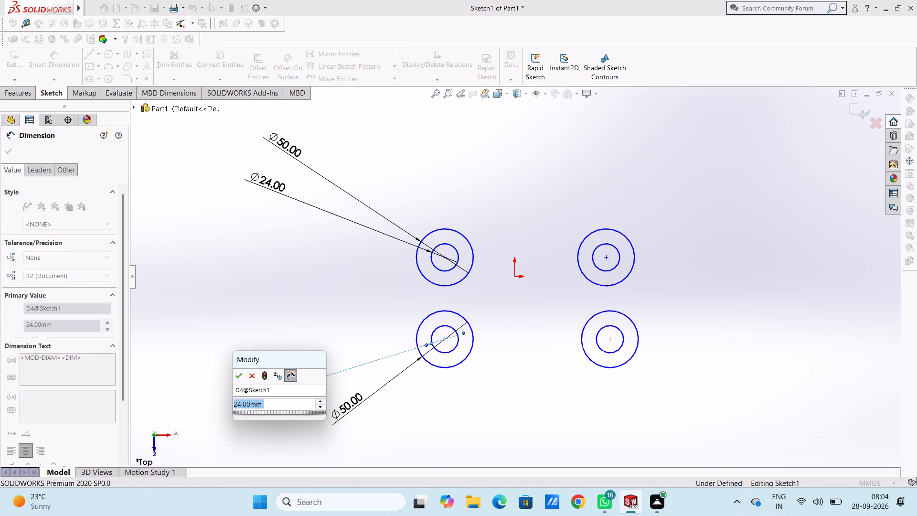
click(235, 371)
click(230, 316)
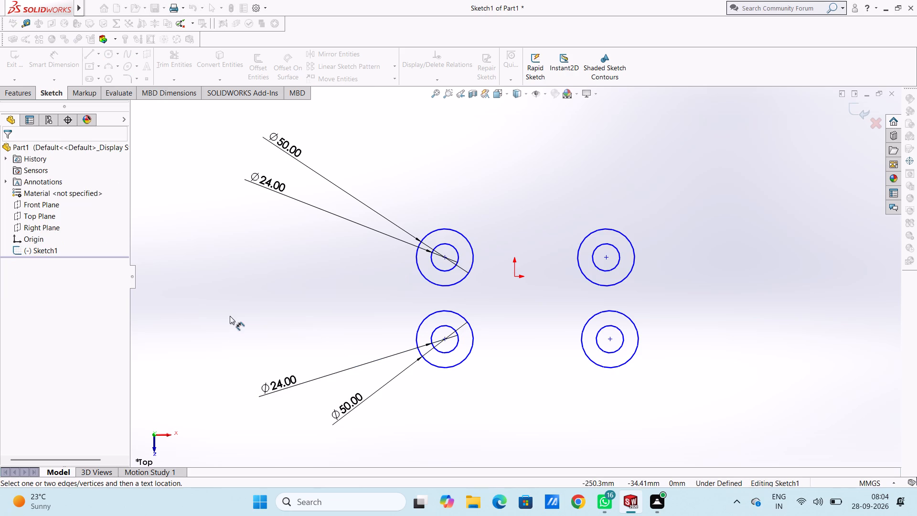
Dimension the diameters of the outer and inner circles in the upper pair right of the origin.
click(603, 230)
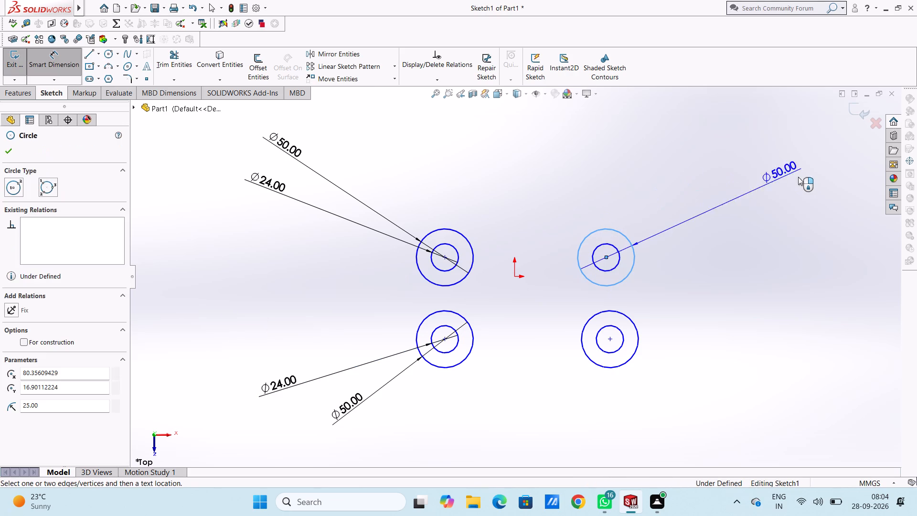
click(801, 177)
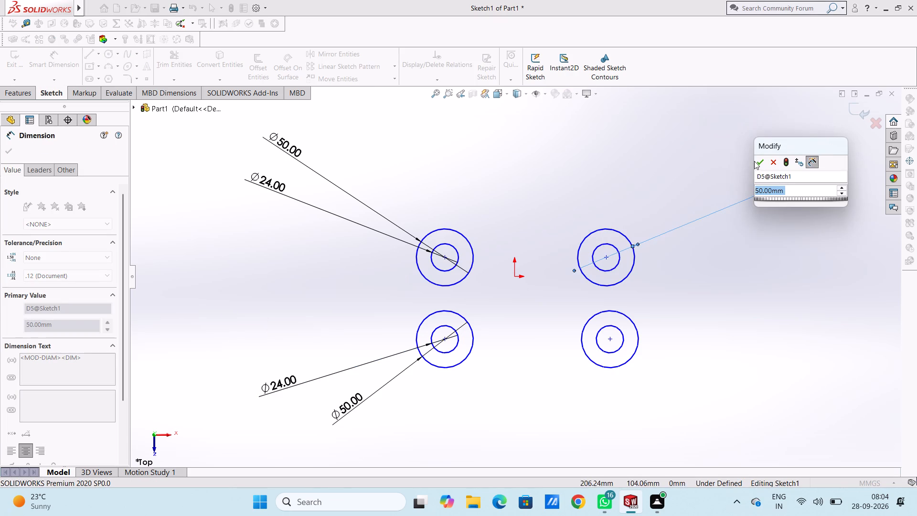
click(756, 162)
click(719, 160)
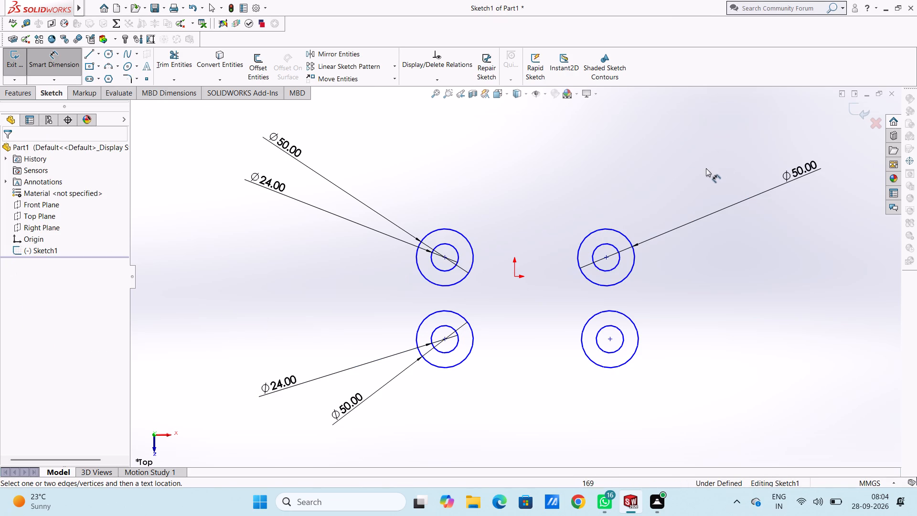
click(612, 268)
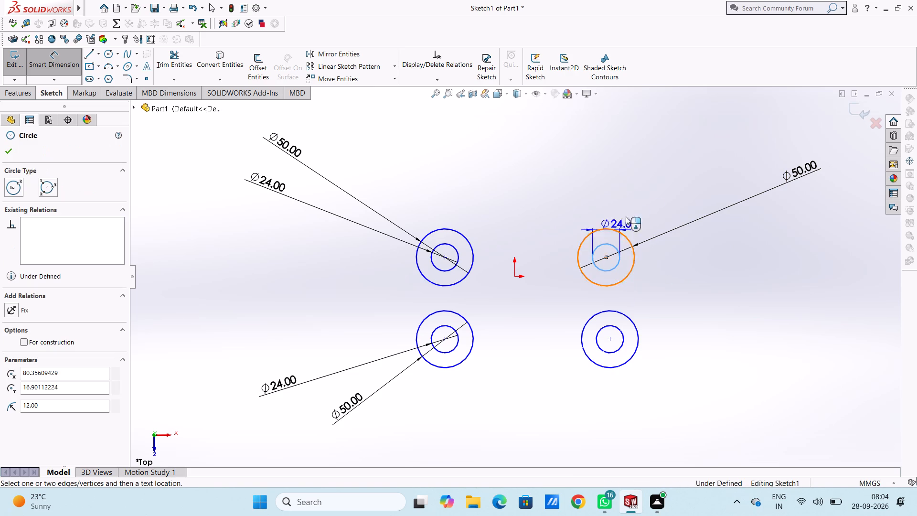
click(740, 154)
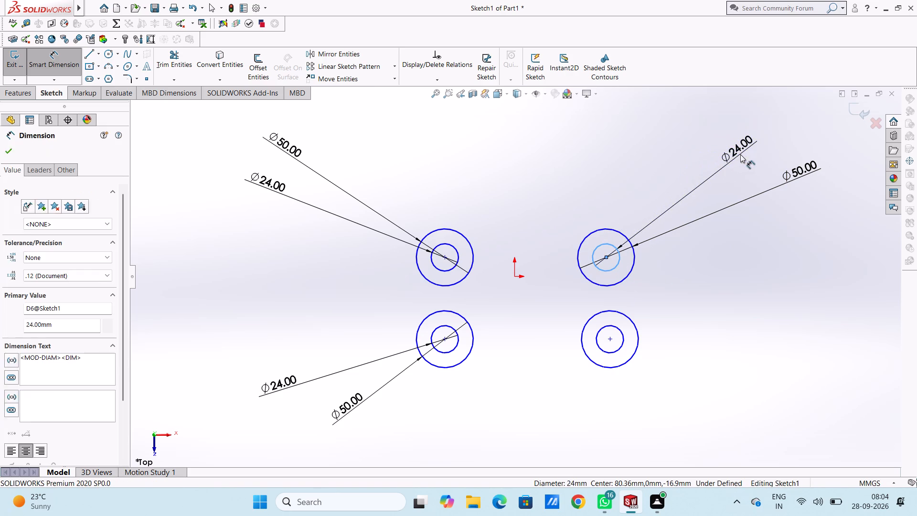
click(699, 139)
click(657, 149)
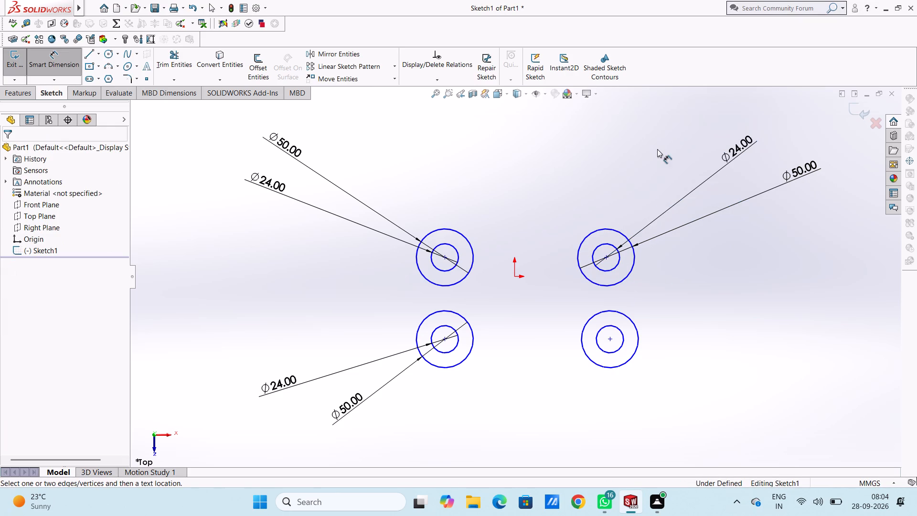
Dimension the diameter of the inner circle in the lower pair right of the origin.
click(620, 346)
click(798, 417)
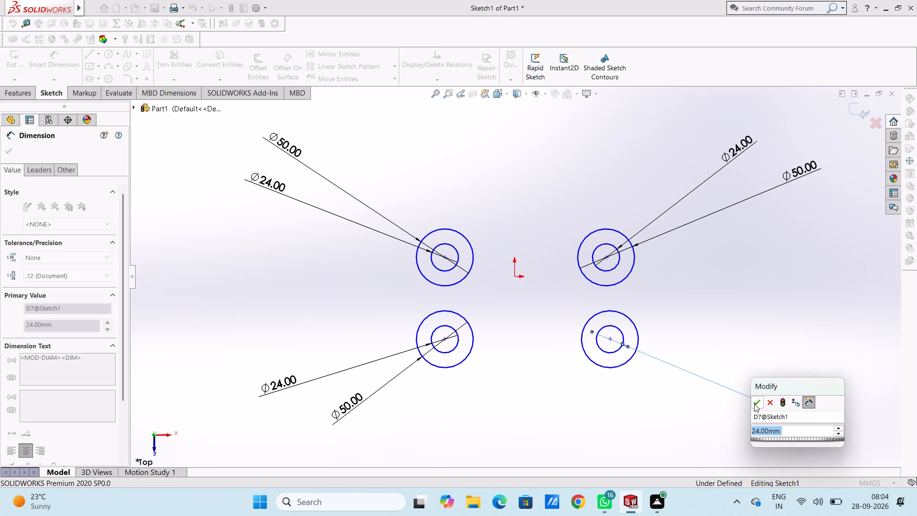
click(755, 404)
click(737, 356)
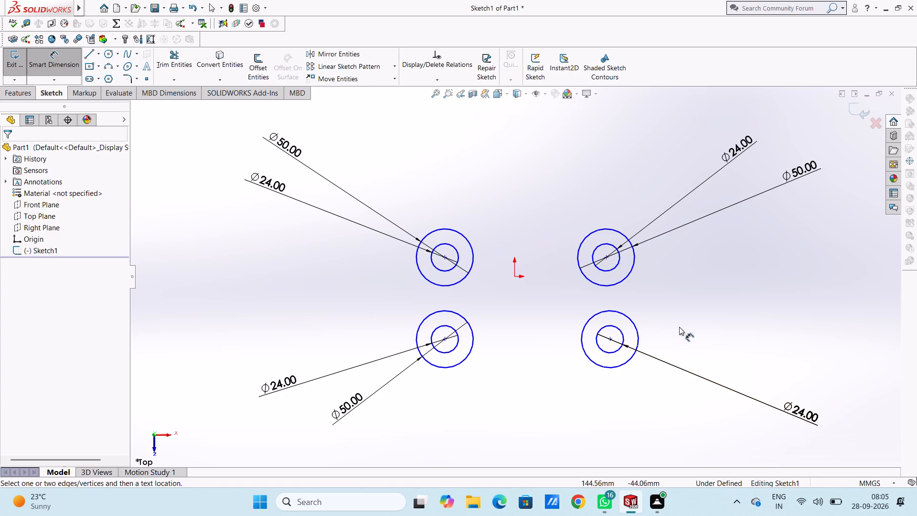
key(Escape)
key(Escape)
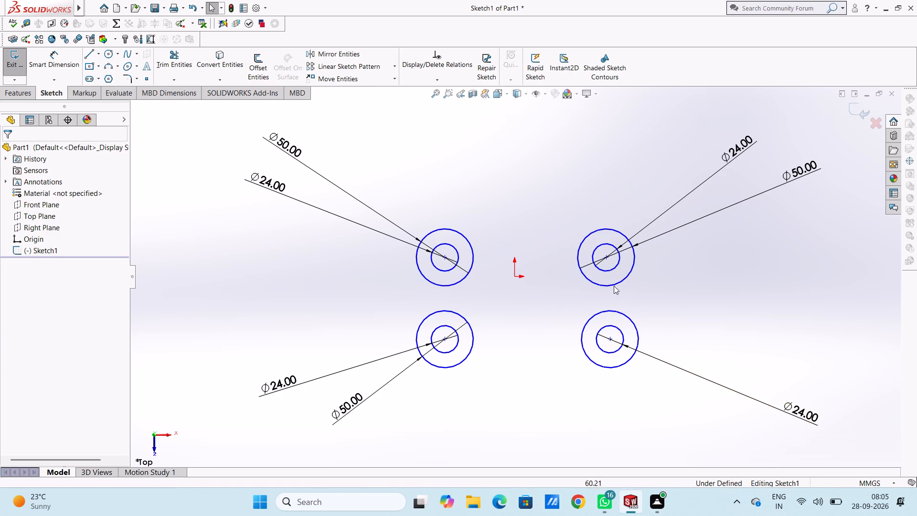
Undo all the diameter dimensions and all the concentric circles in the sketch.
key(ctrl+z)
key(ctrl+z)
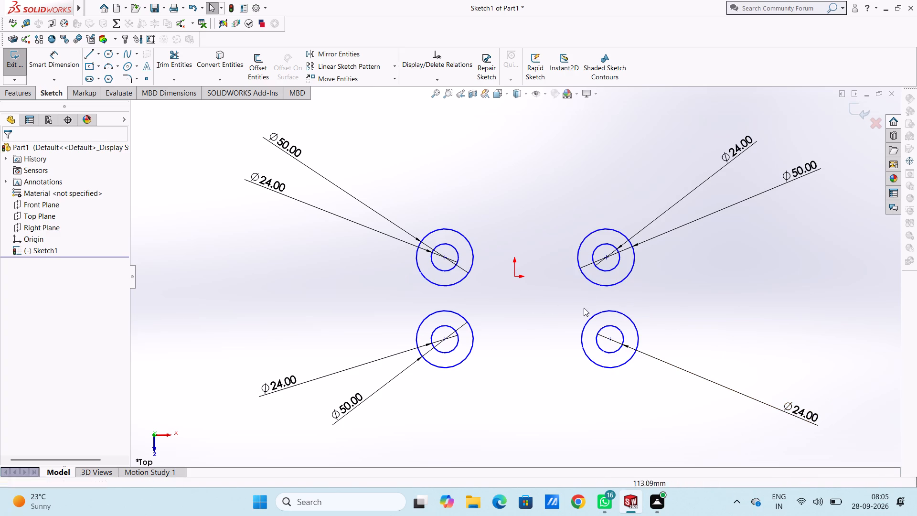
key(ctrl+z)
key(ctrl+z)
key(ctrl+z)
key(ctrl+z)
key(ctrl+z)
key(ctrl+z)
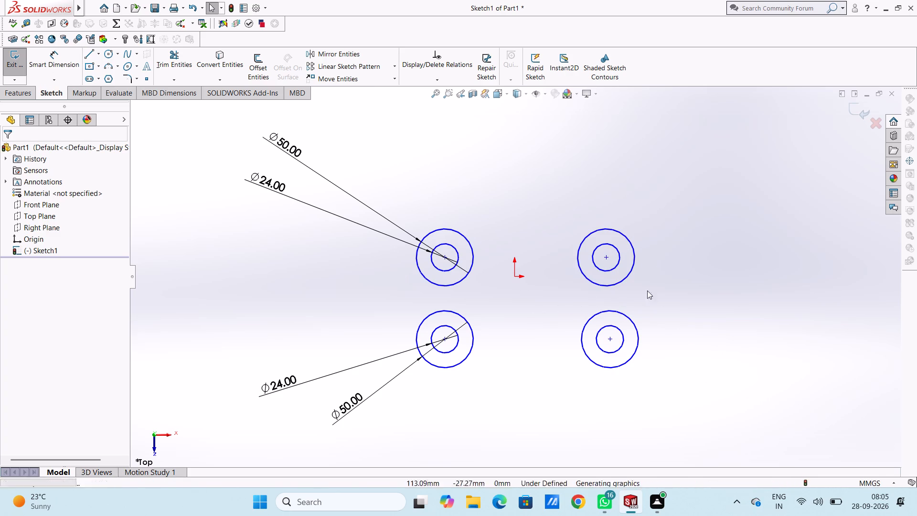
key(ctrl+z)
key(ctrl+z)
key(ctrl+z)
key(ctrl+z)
key(ctrl+z)
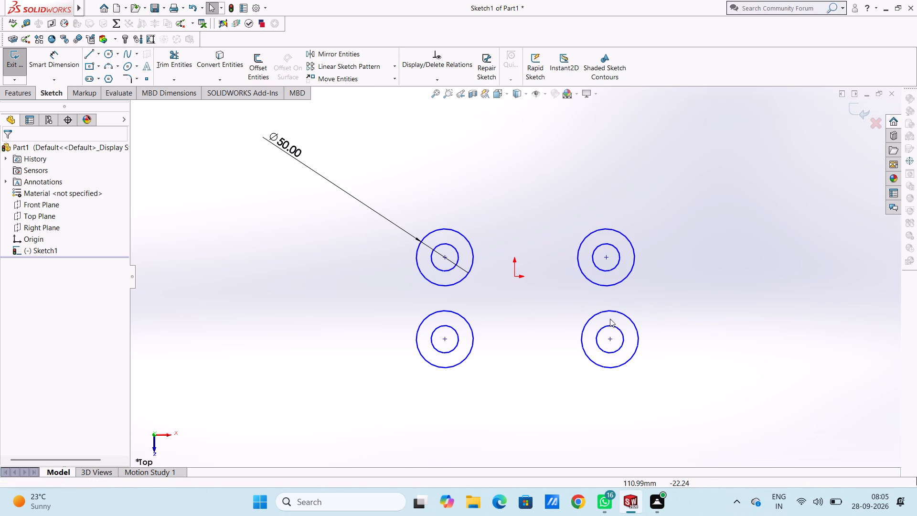
key(ctrl+z)
key(ctrl+z)
key(ctrl+z)
key(ctrl+z)
key(ctrl+z)
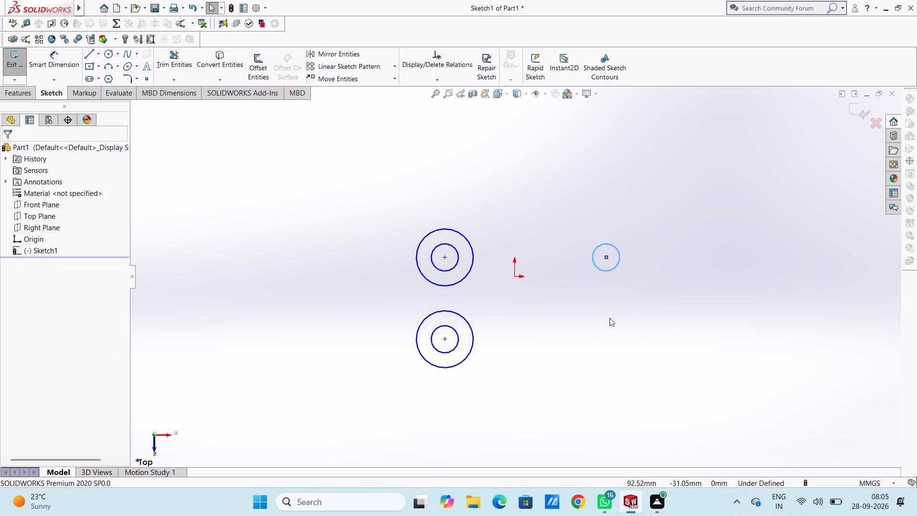
key(ctrl+z)
key(z)
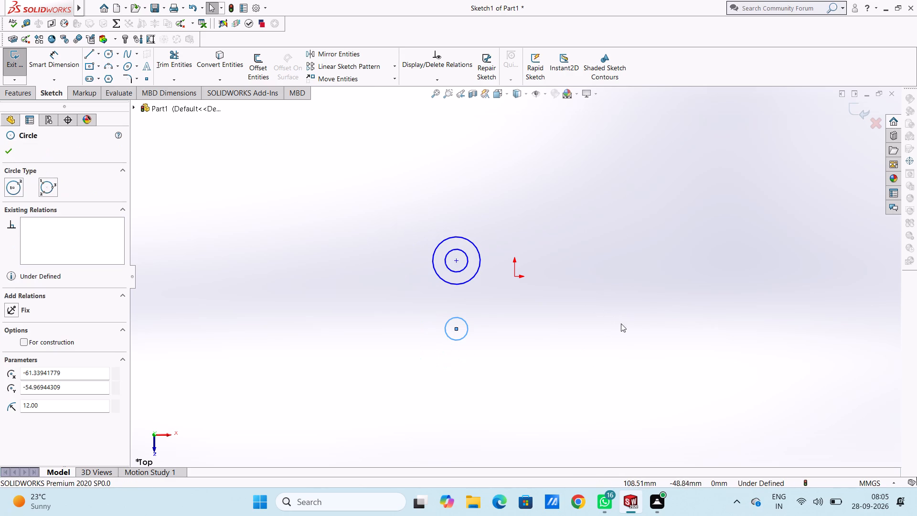
key(ctrl+z)
key(ctrl+z)
key(ctrl+z)
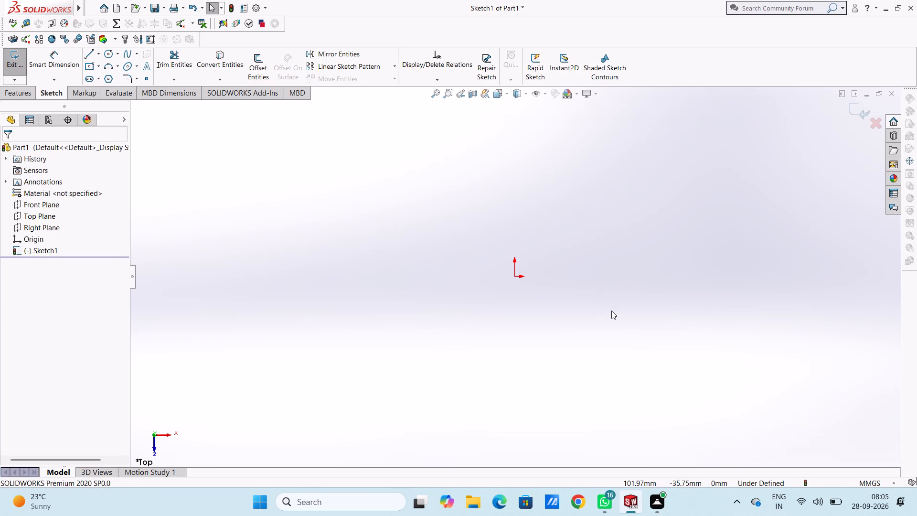
Sketch two circles level with the origin: radius about 60 mm, centred 104 mm left, and radius about 76 mm, centred 183 mm right.
click(108, 52)
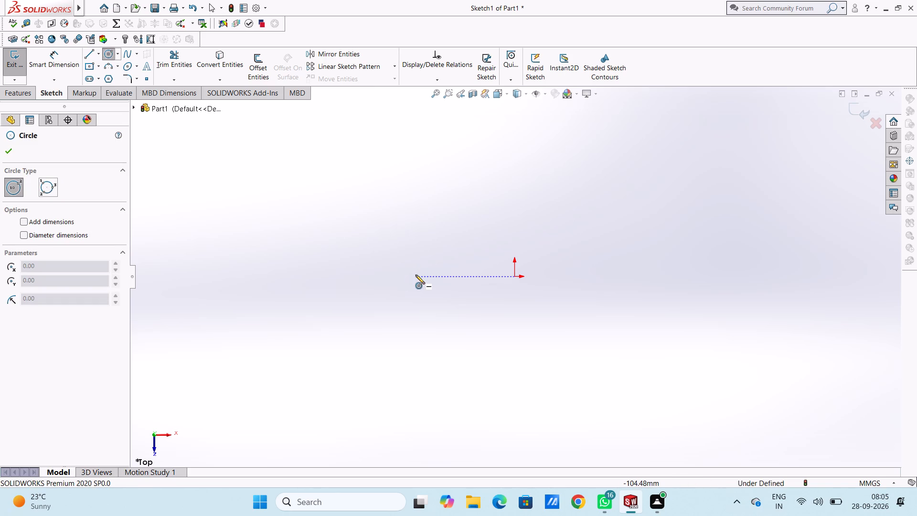
click(416, 275)
click(443, 327)
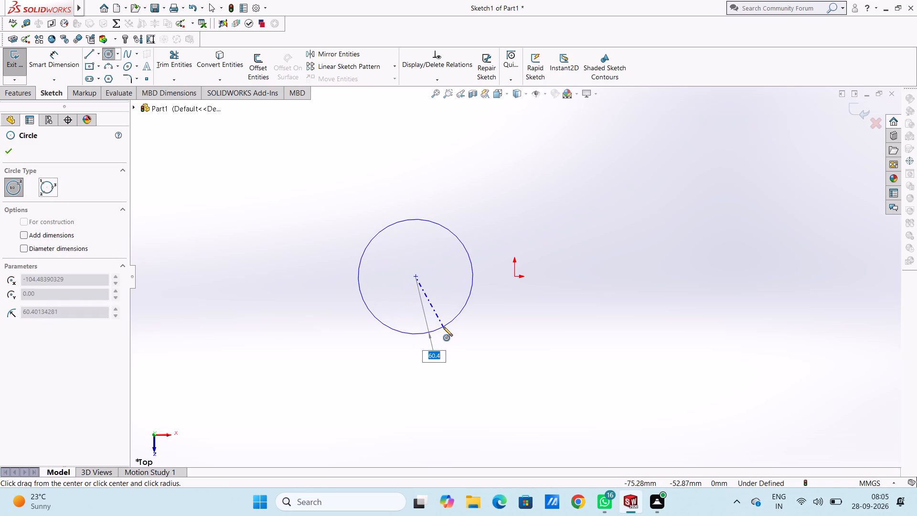
click(688, 278)
click(708, 346)
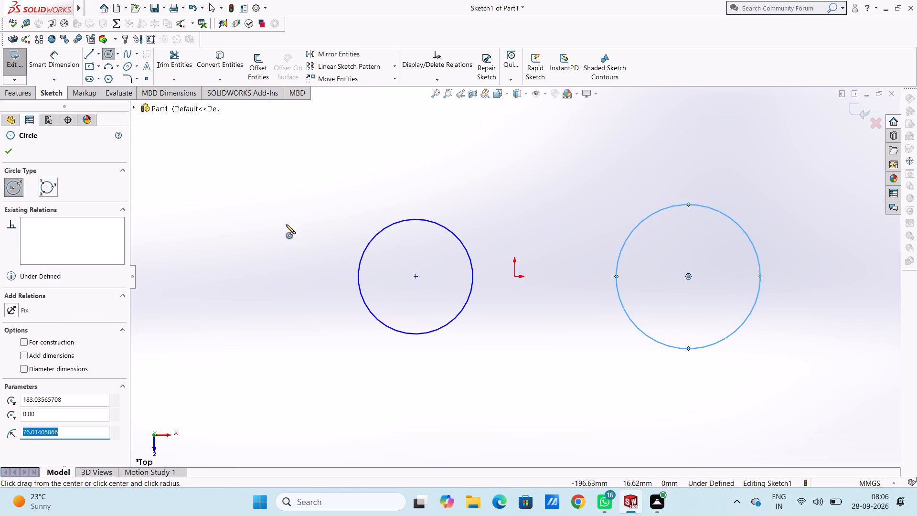
Dimension the circle left of the origin to a diameter of 76 mm.
click(58, 56)
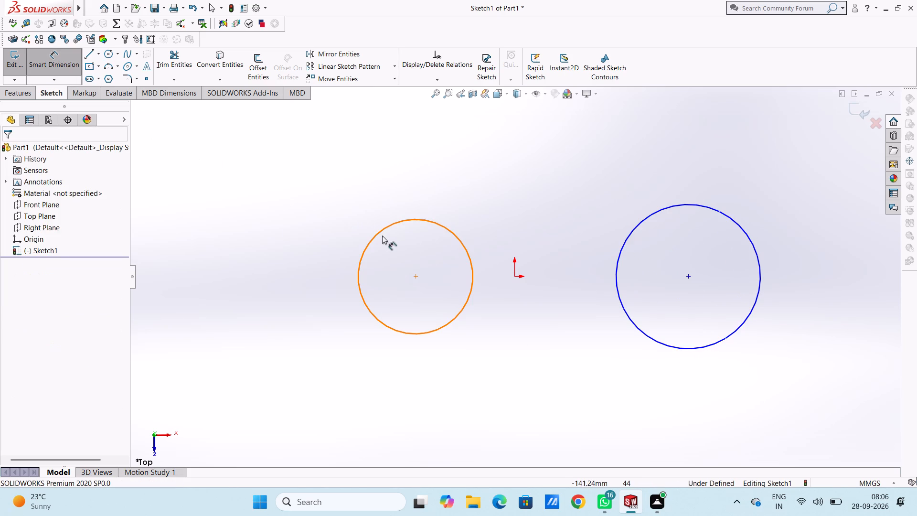
click(381, 232)
click(263, 152)
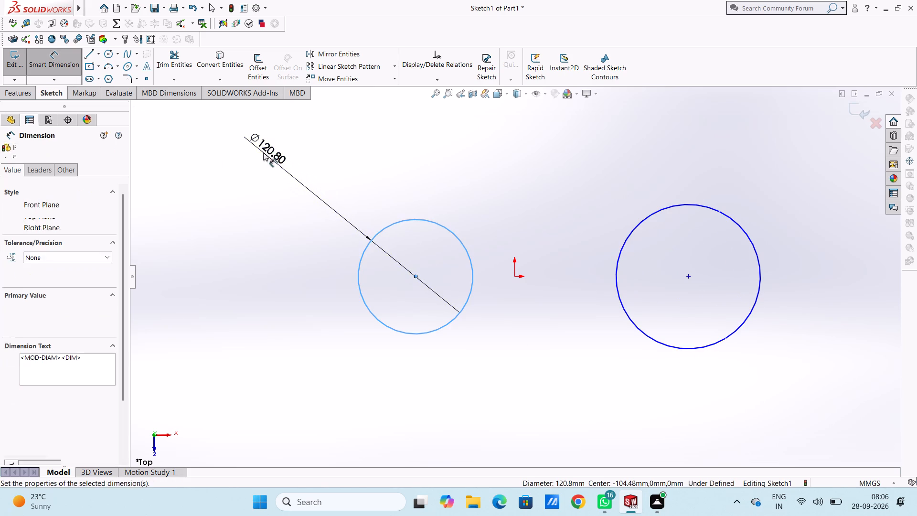
key(7)
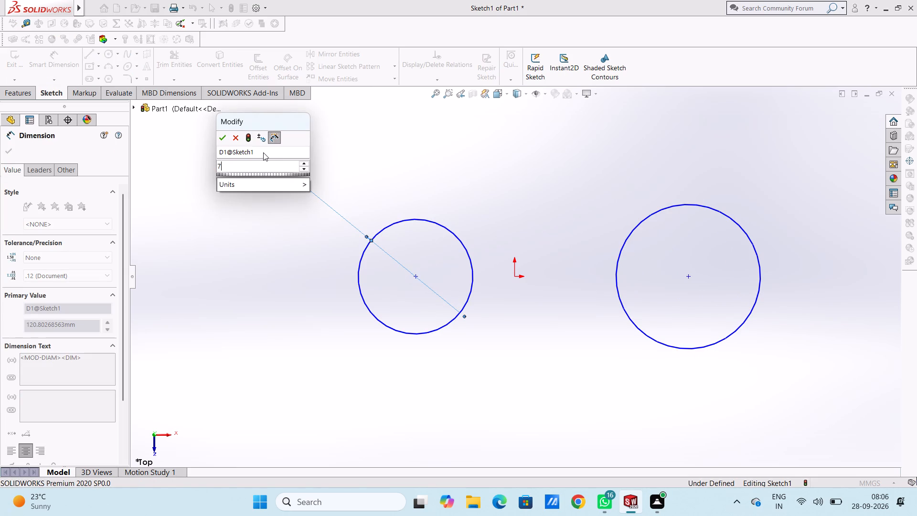
key(6)
key(Return)
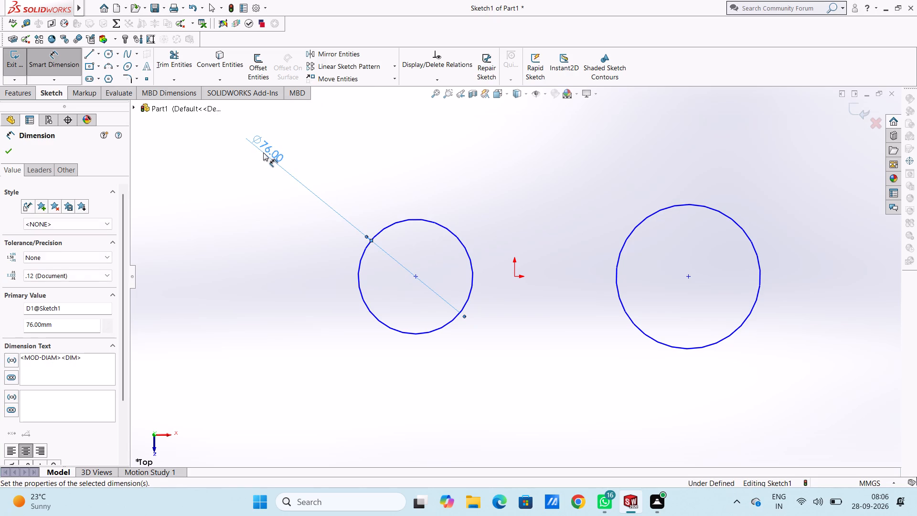
click(283, 196)
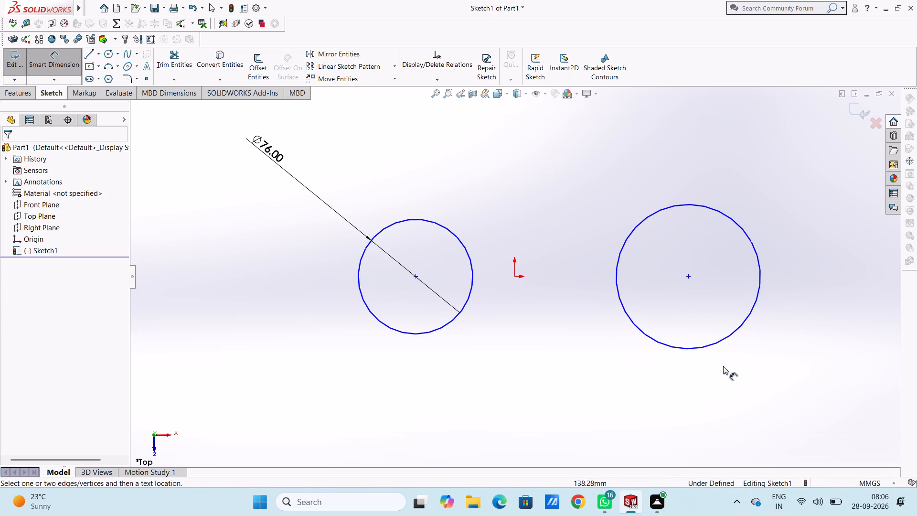
Dimension the circle right of the origin to a diameter of 76 mm.
click(735, 330)
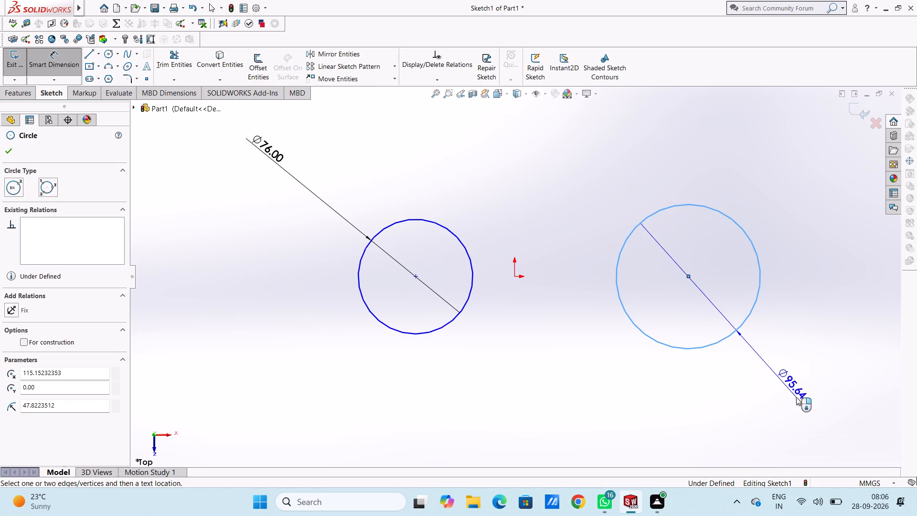
click(818, 398)
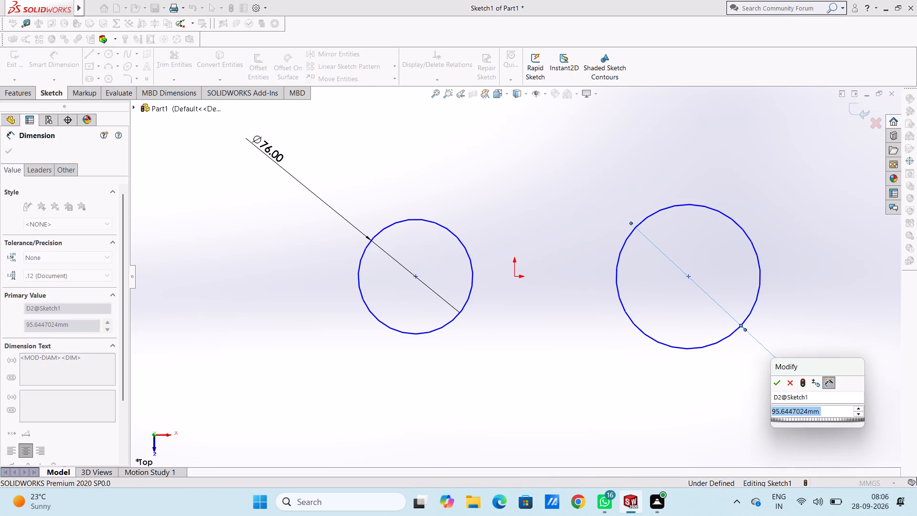
text(76)
key(Return)
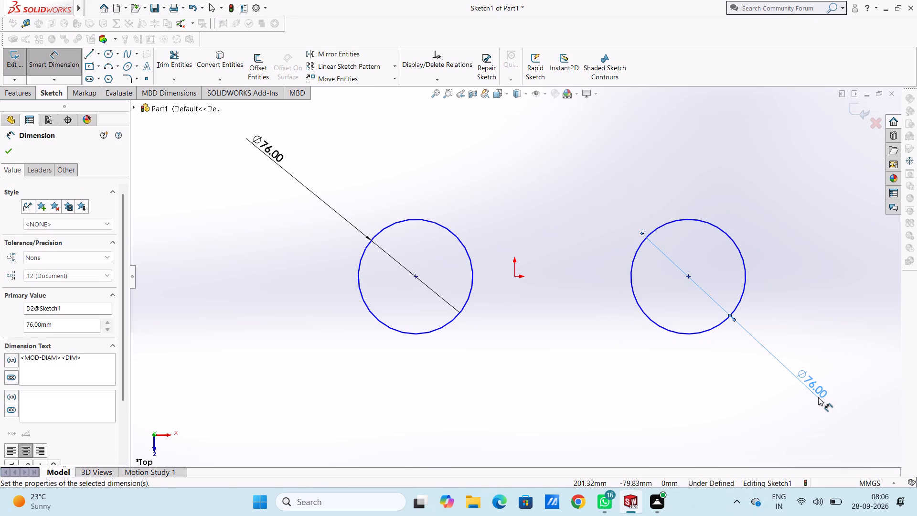
click(576, 236)
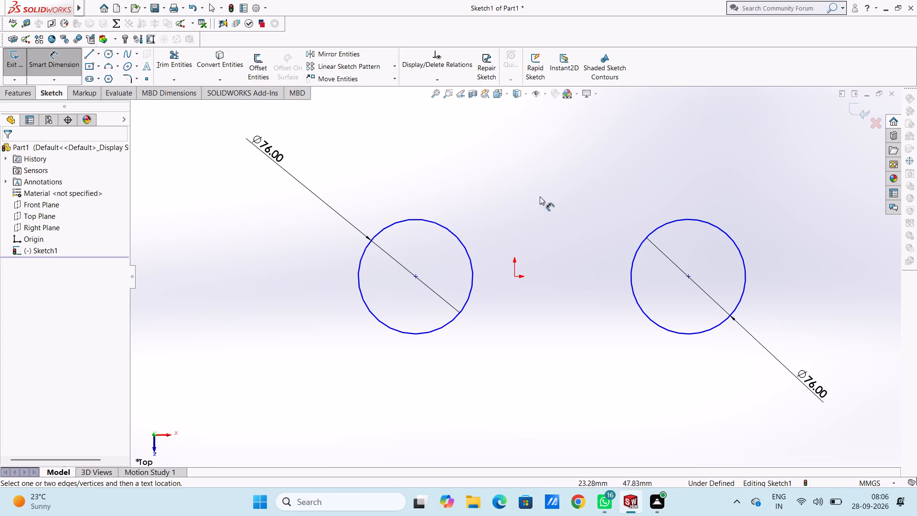
Dimension the horizontal distance between the left circle's centre and the origin to 50 mm.
scroll(533, 177, up, 2)
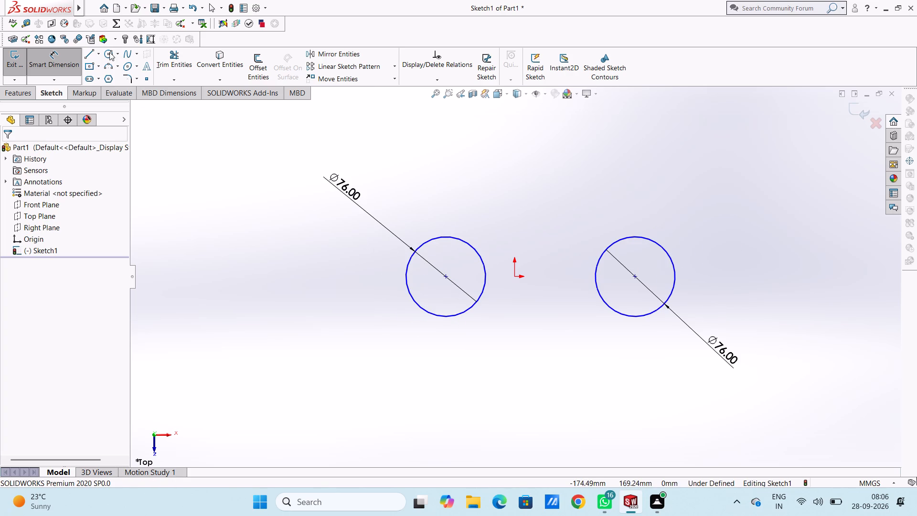
click(109, 52)
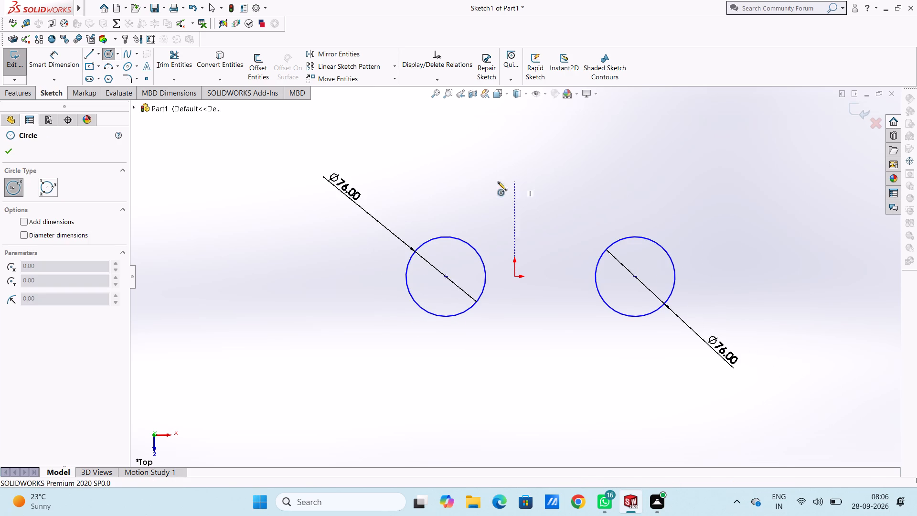
click(63, 58)
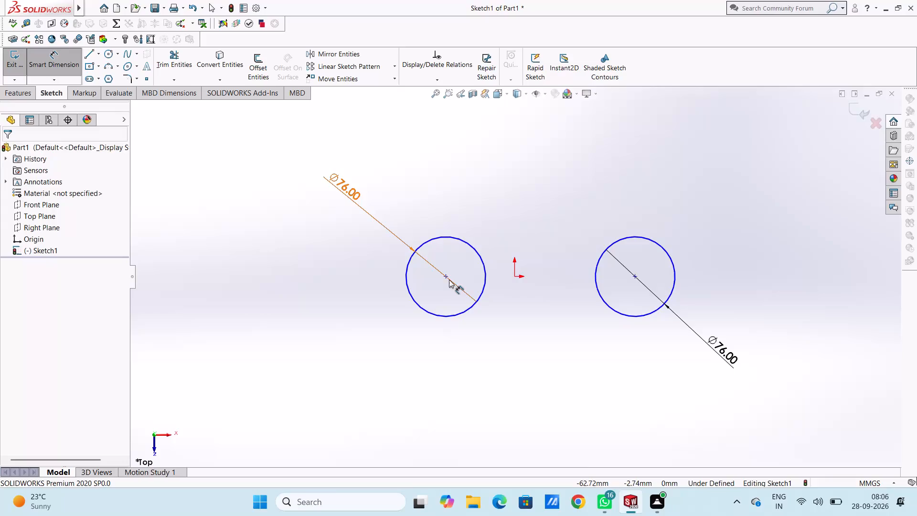
click(446, 276)
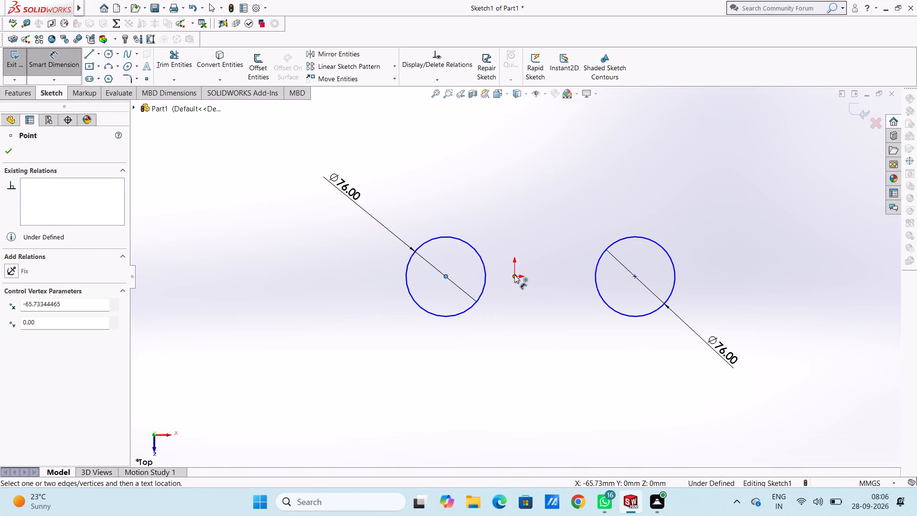
click(514, 275)
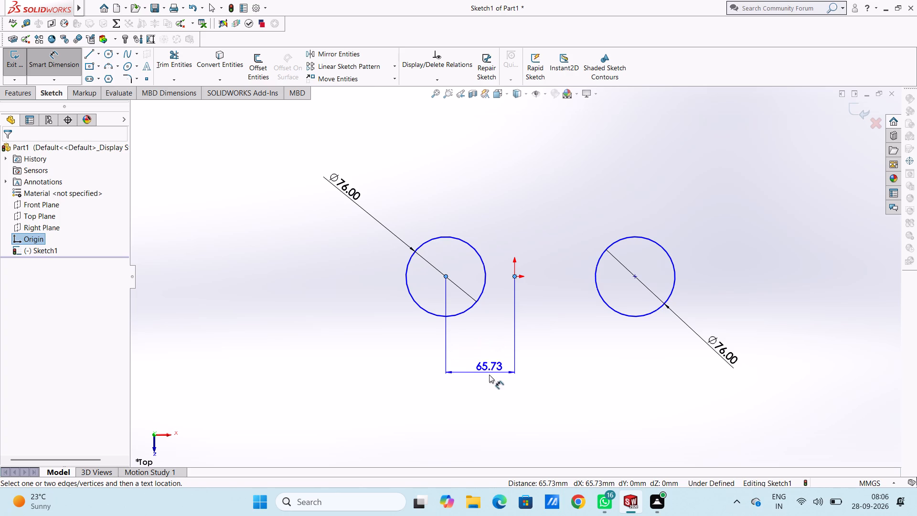
click(501, 393)
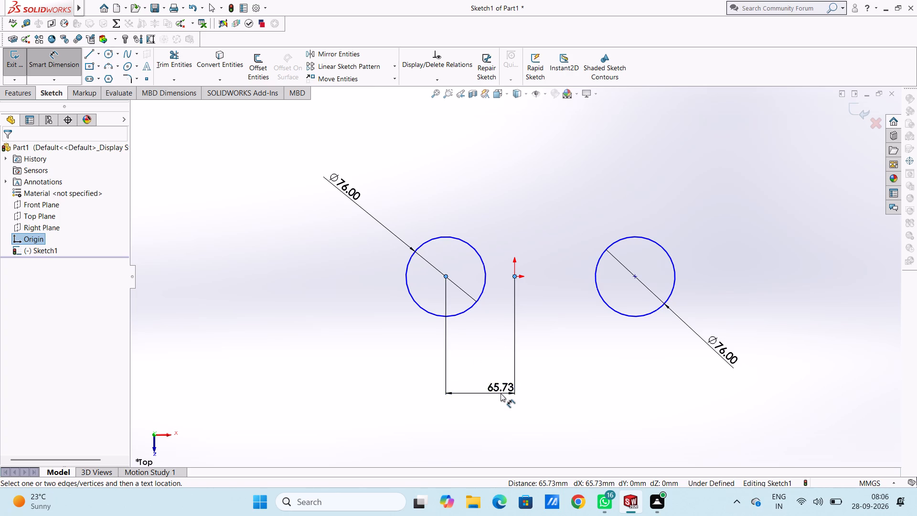
text(50)
key(Return)
click(520, 218)
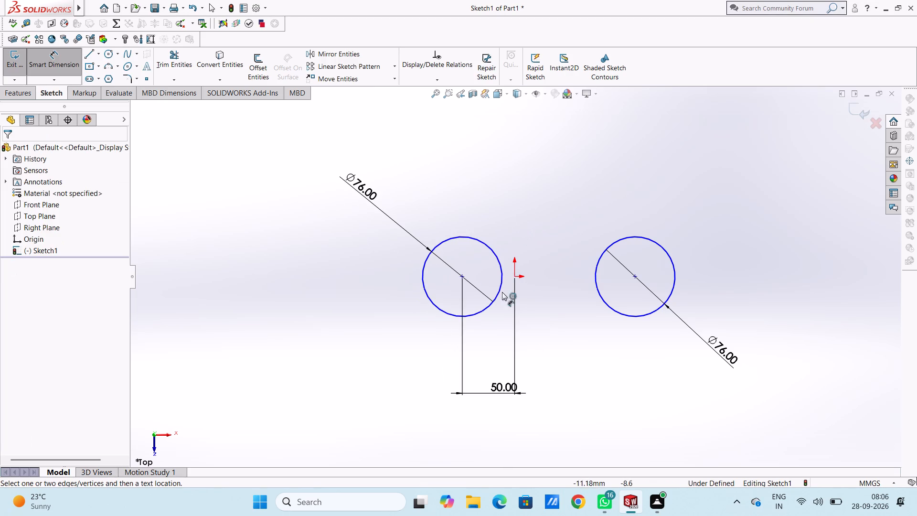
Dimension the horizontal distance between the origin and the right circle's centre to 50 mm.
click(515, 279)
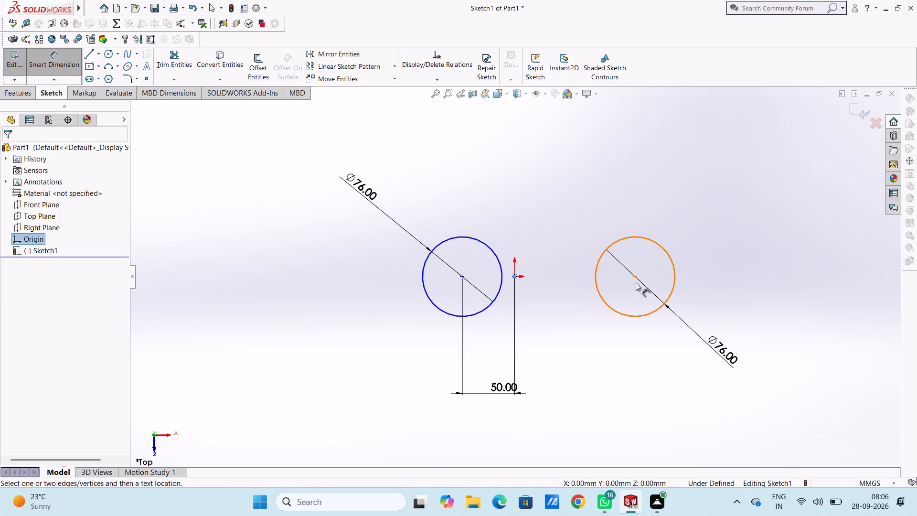
click(636, 277)
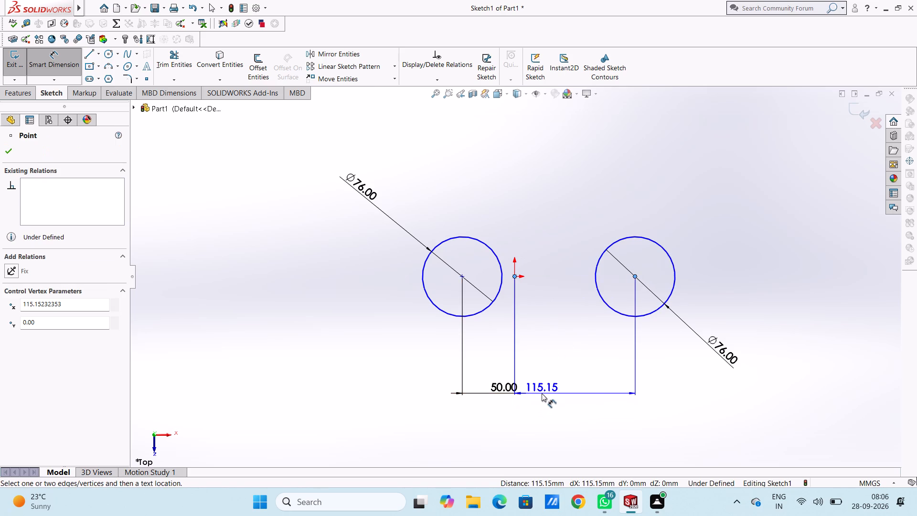
click(542, 393)
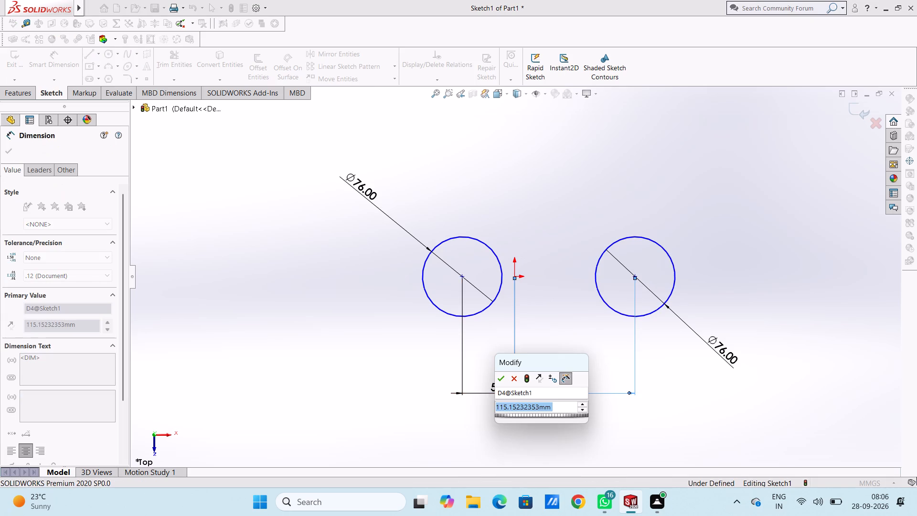
text(50)
key(Return)
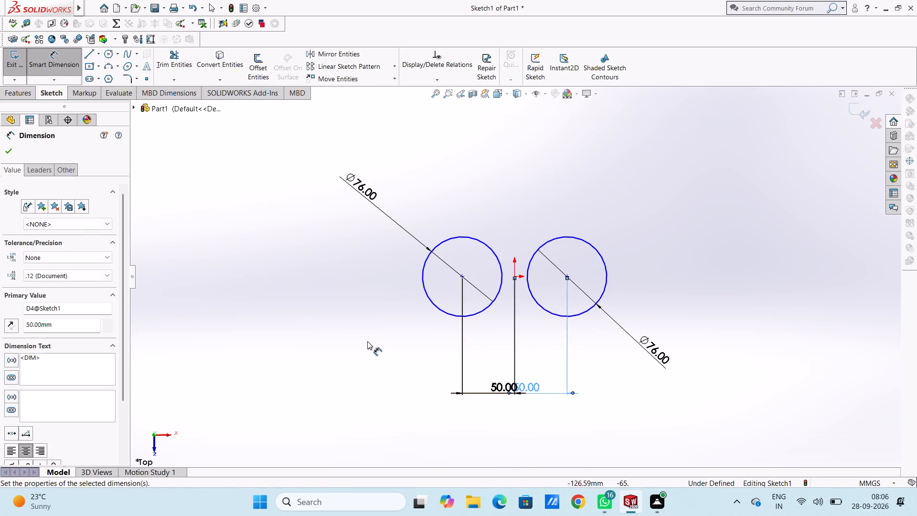
click(359, 338)
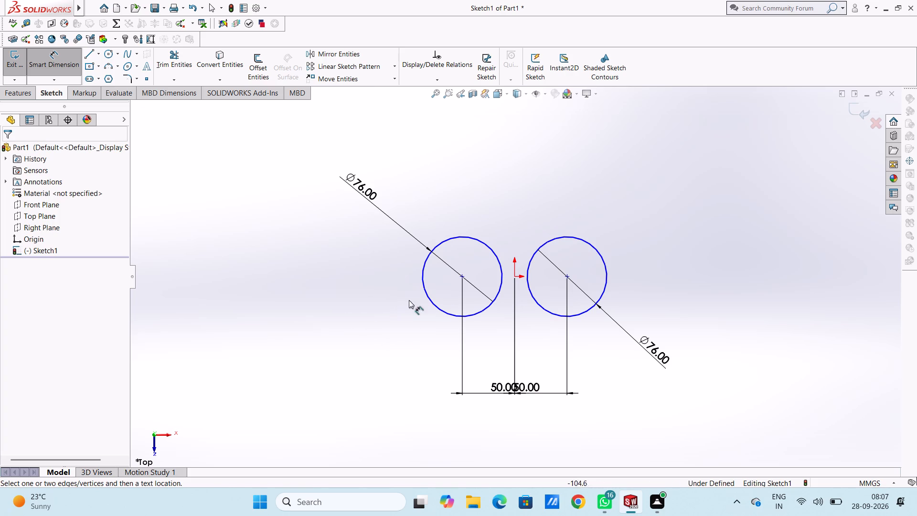
Join the two circles with two 100 mm horizontal lines, one between their top points and one between their bottom points.
scroll(567, 302, down, 2)
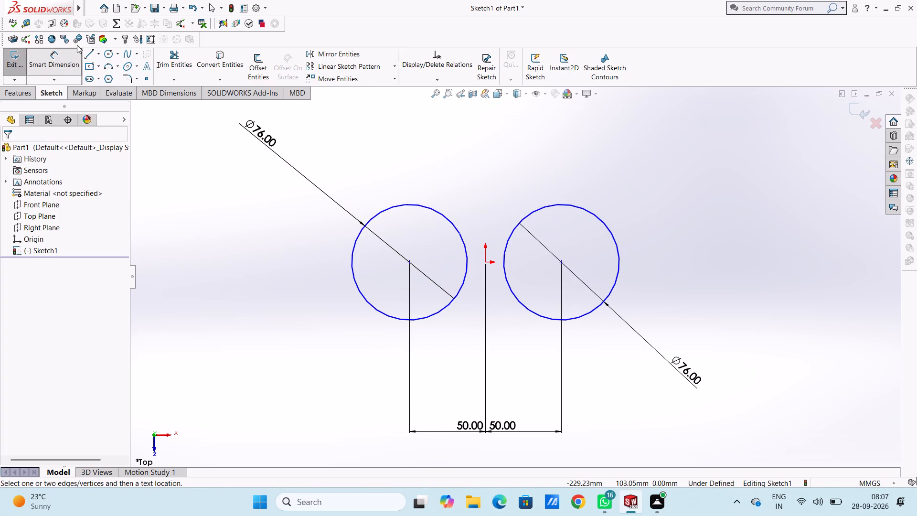
click(89, 52)
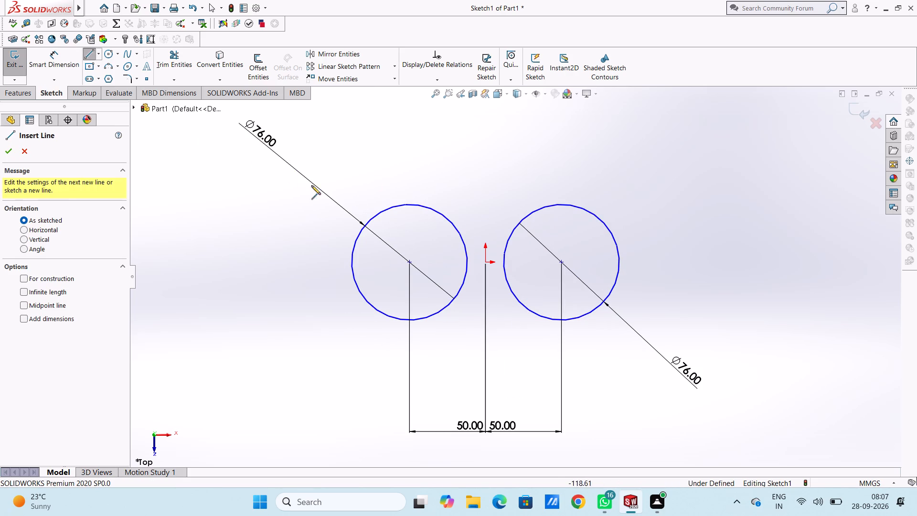
click(410, 204)
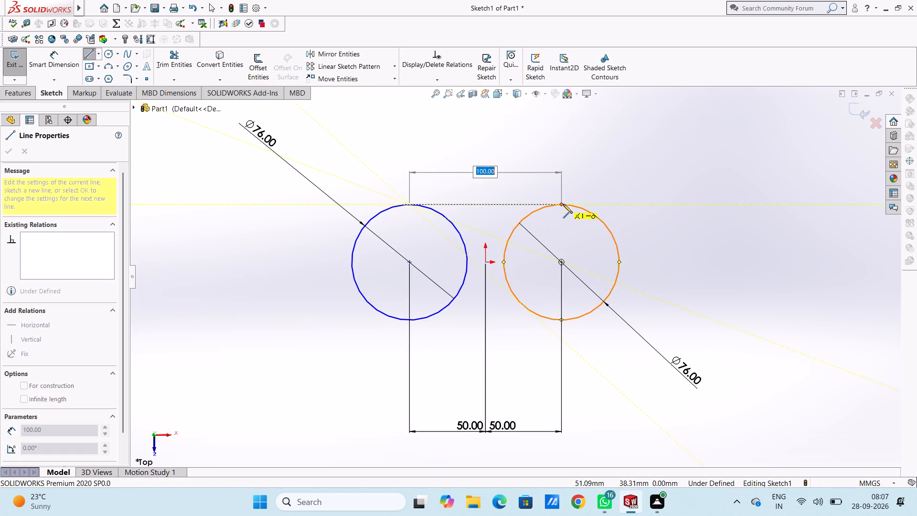
click(563, 204)
key(Escape)
key(Escape)
key(Escape)
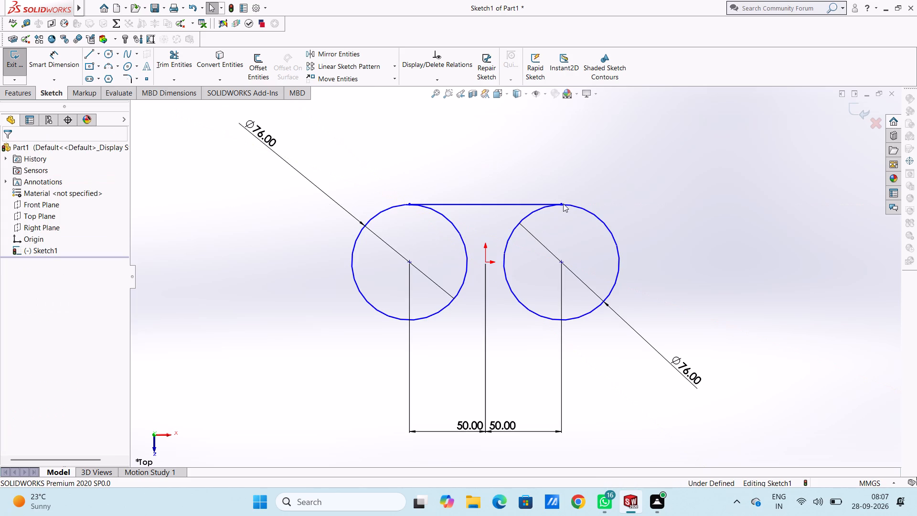
click(89, 54)
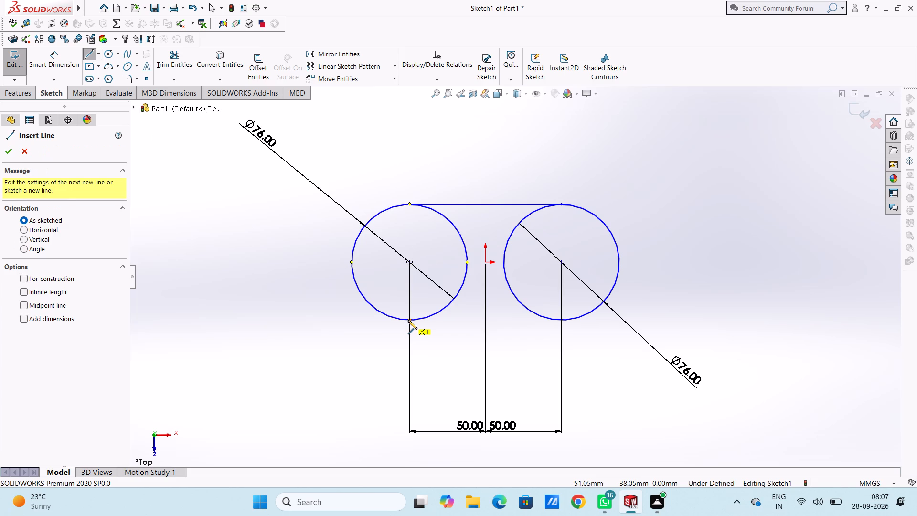
click(408, 320)
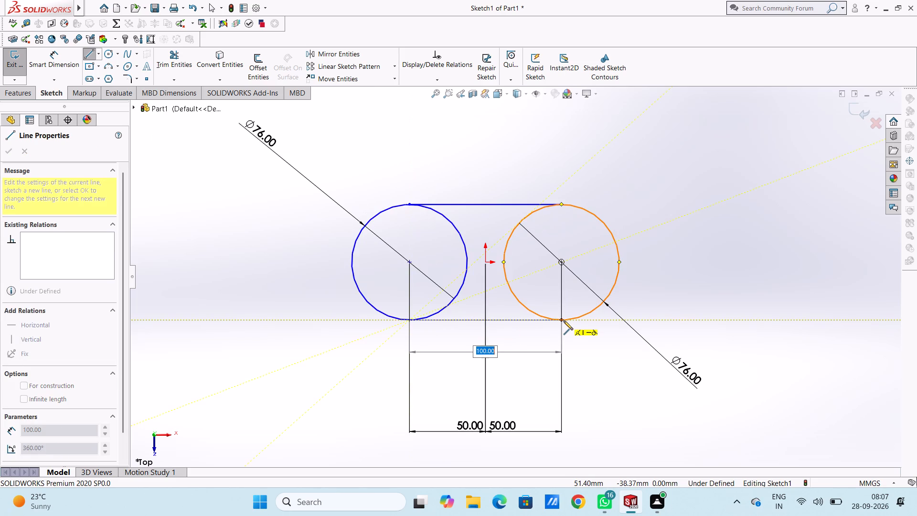
click(564, 321)
key(Escape)
key(Escape)
key(Escape)
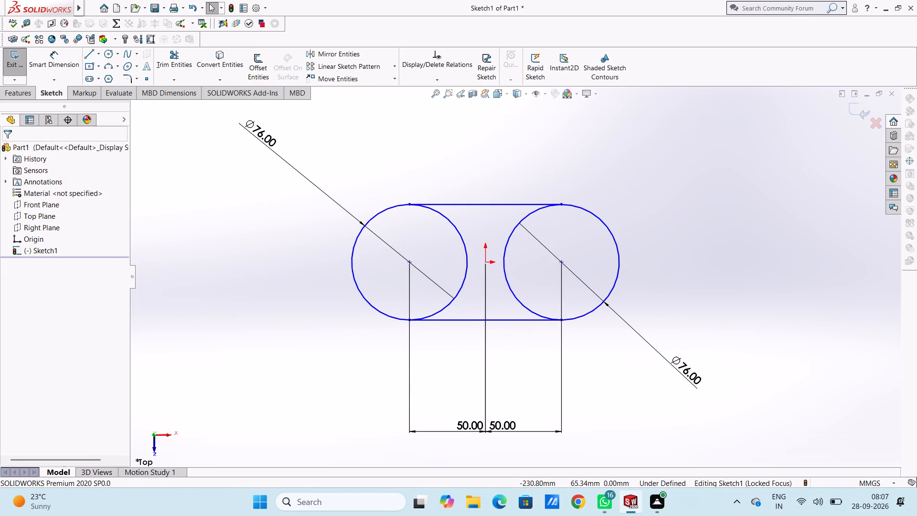
Trim away the inner halves of both circles to leave a single slot-shaped outline.
click(174, 58)
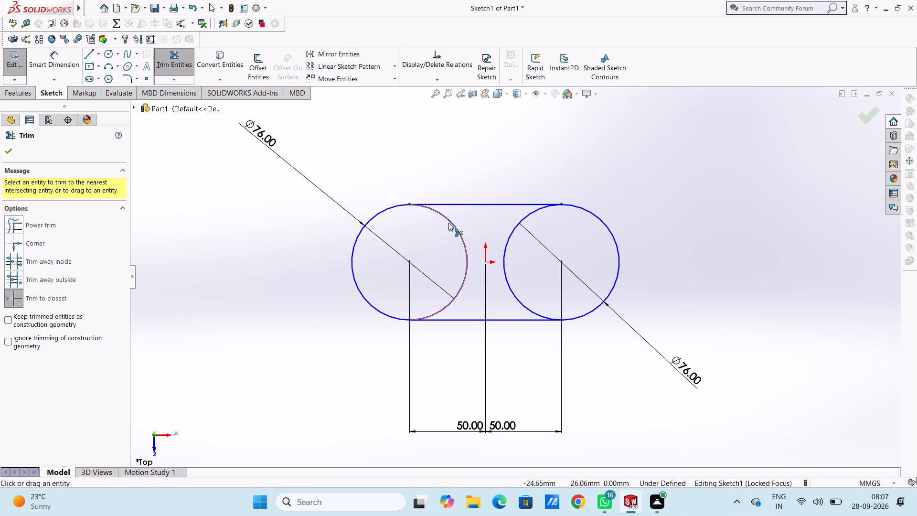
click(451, 221)
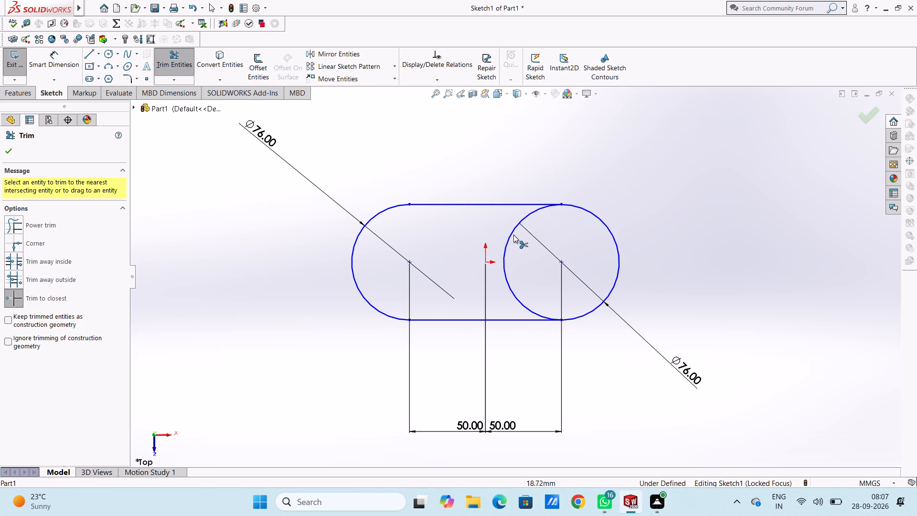
click(513, 234)
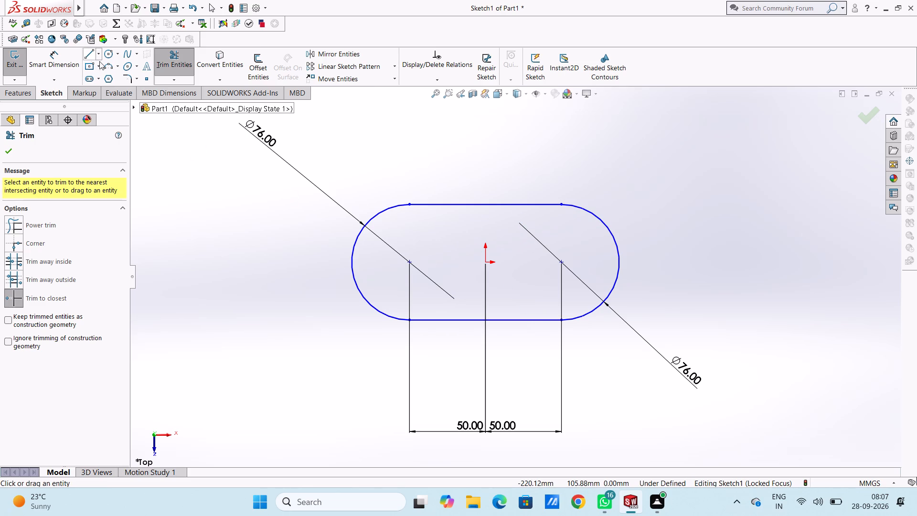
Sketch a circle of radius 25 mm concentric with each end arc of the slot outline.
click(108, 56)
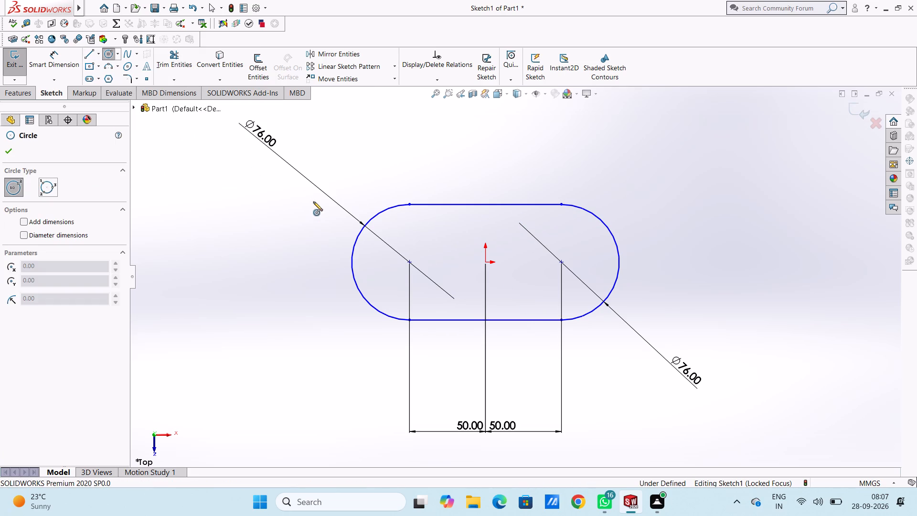
click(409, 263)
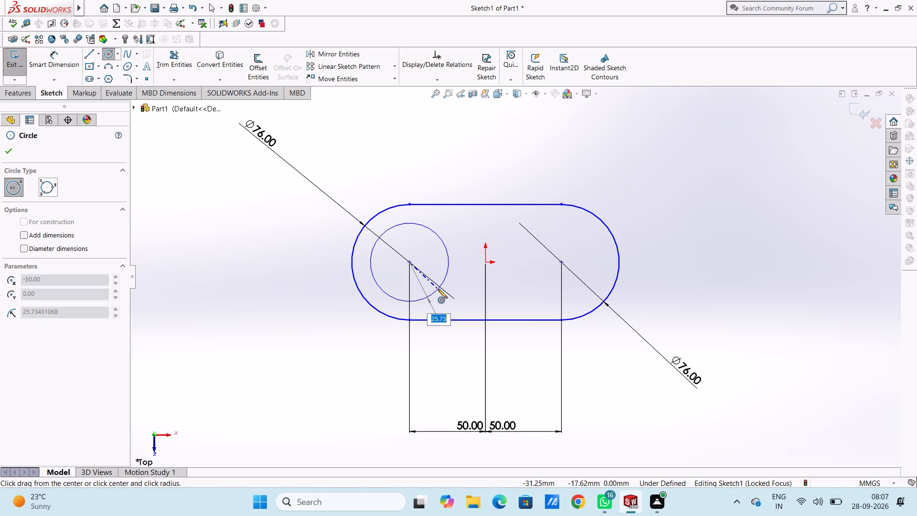
text(28)
key(BackSpace)
key(5)
key(Return)
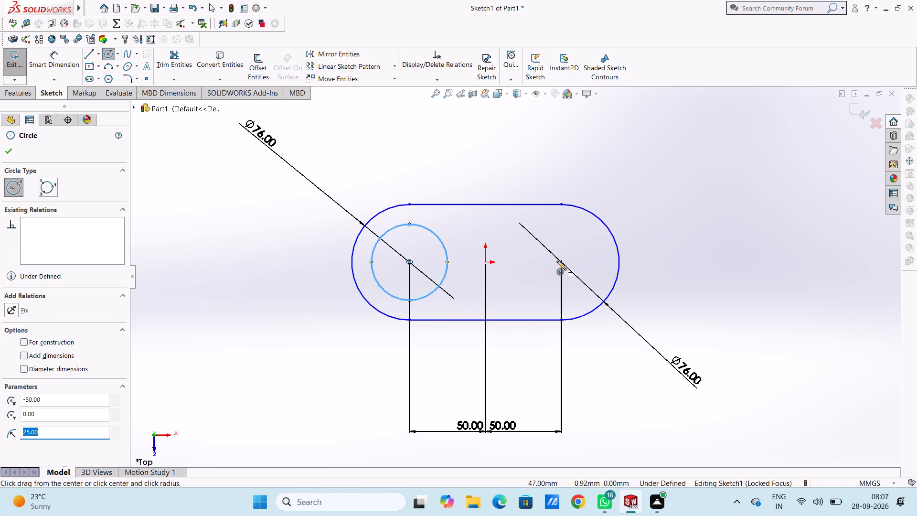
click(562, 264)
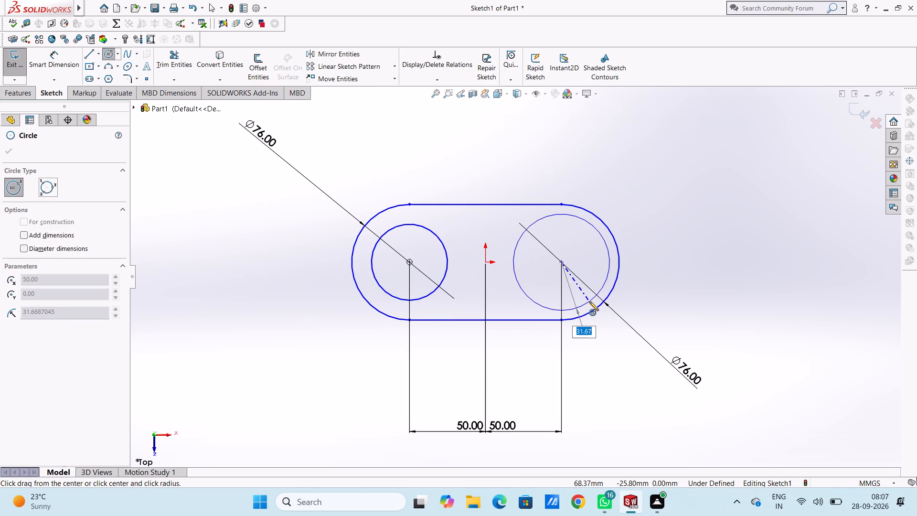
text(25)
key(Return)
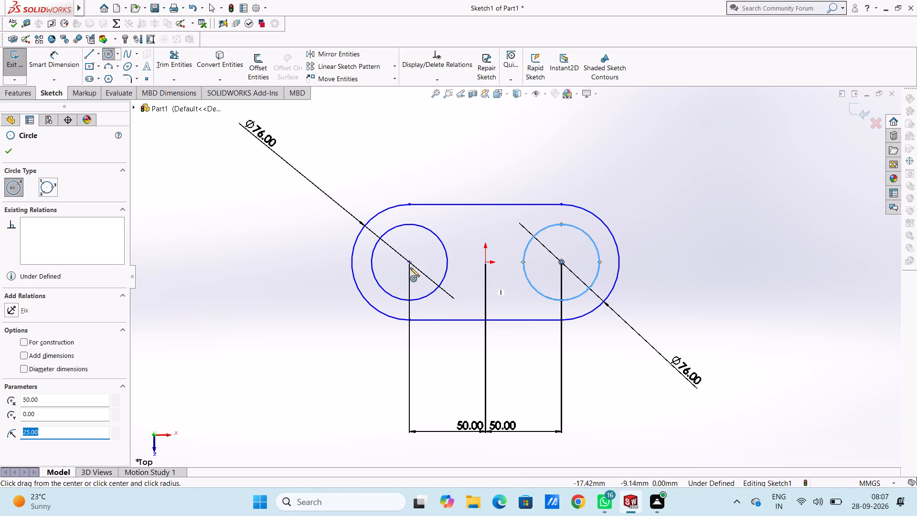
Dimension both inner circles with a diameter of 50 mm.
click(62, 62)
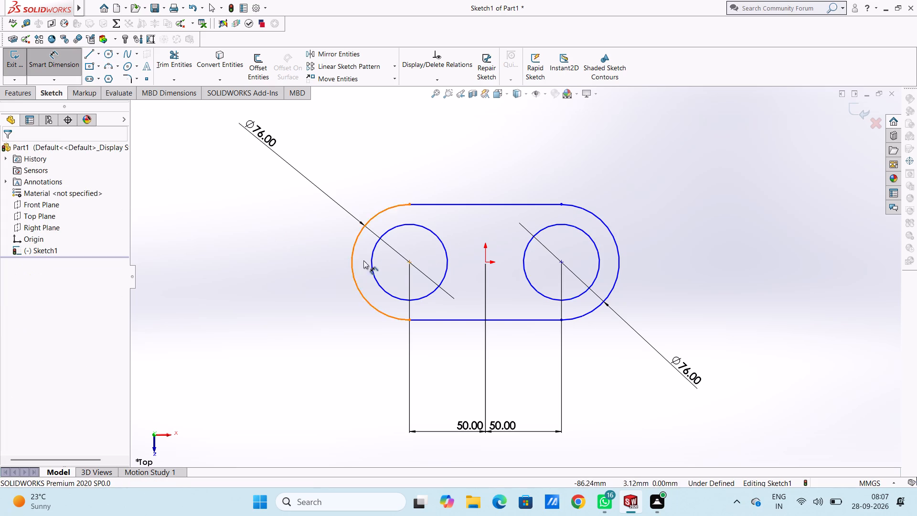
click(370, 260)
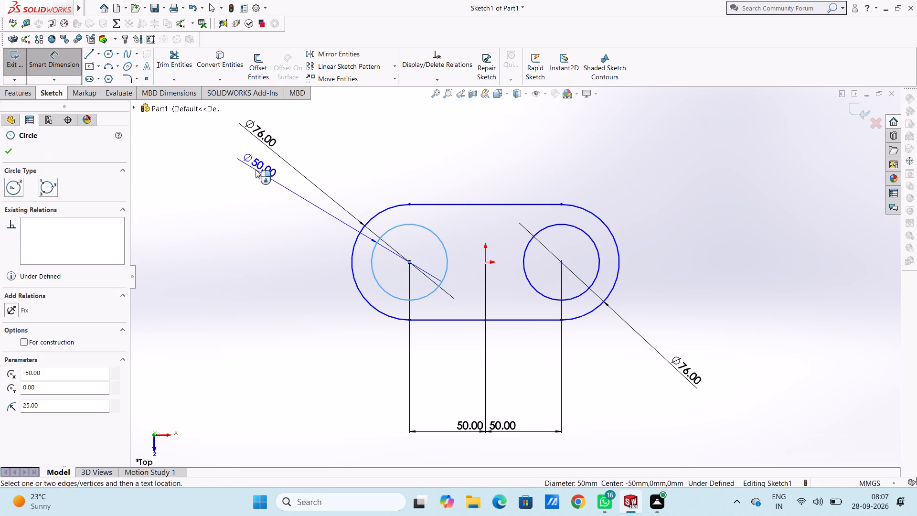
click(256, 170)
click(215, 153)
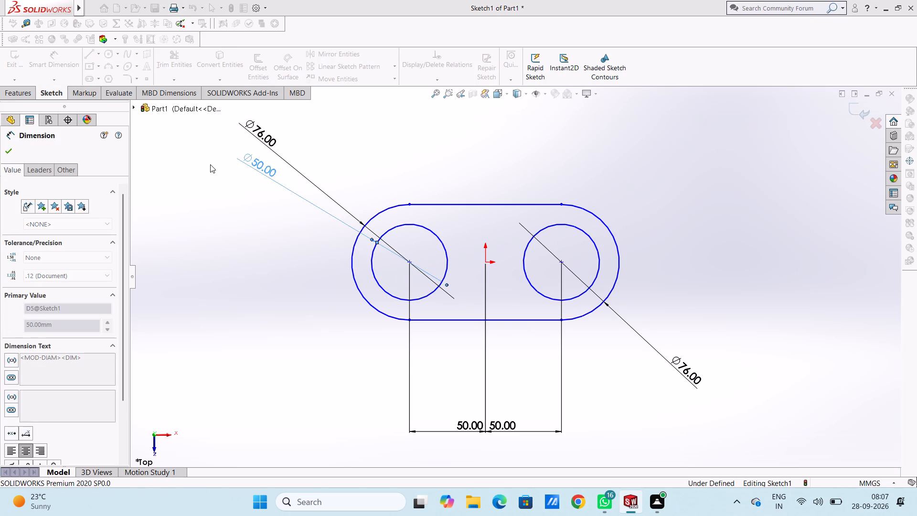
click(210, 165)
click(526, 251)
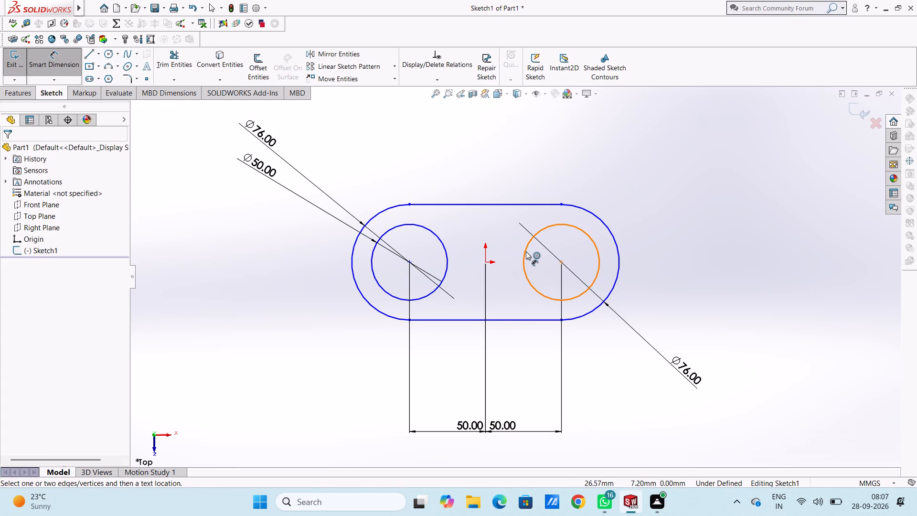
click(816, 218)
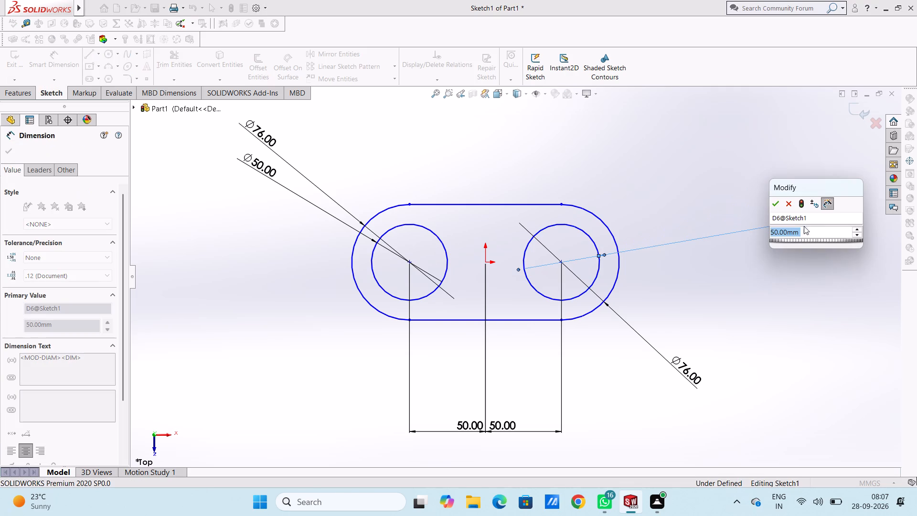
click(776, 202)
click(736, 194)
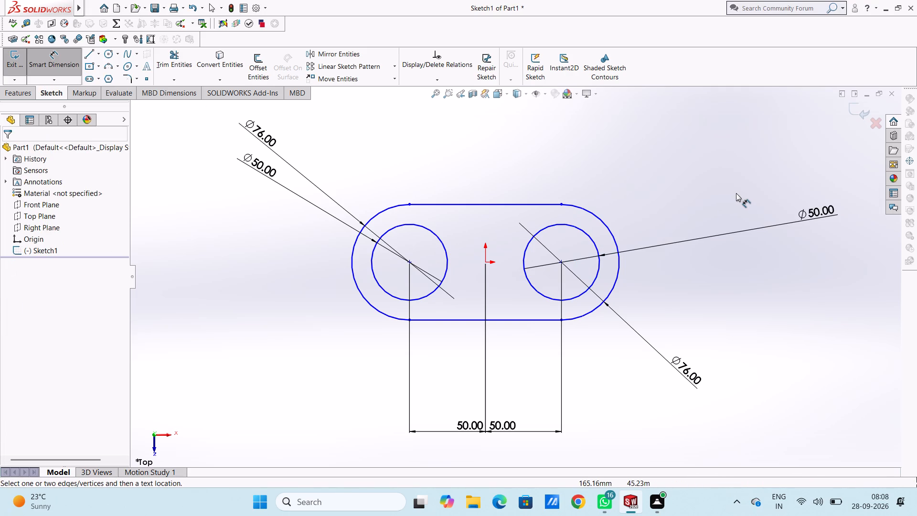
Sketch a vertical line about 95 mm down to the right circle's centre, continuing with a horizontal line about 111 mm outward to the right.
scroll(625, 385, down, 2)
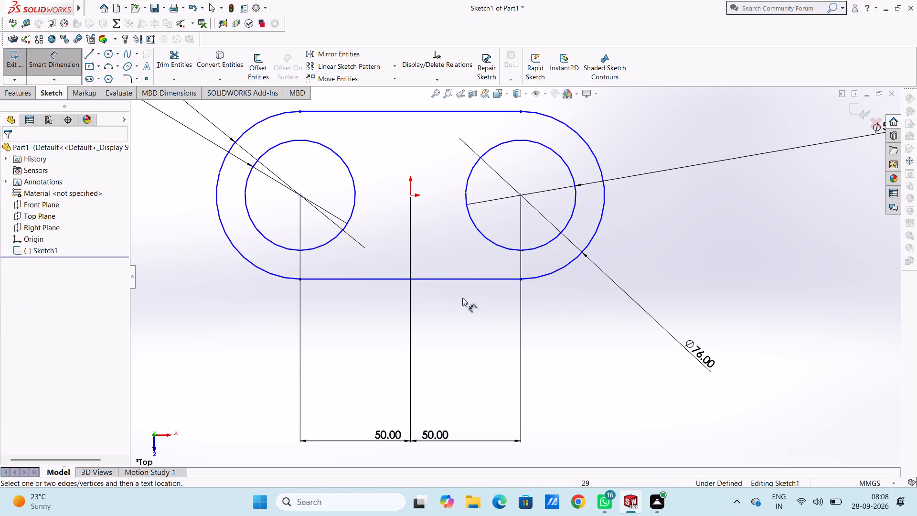
click(91, 51)
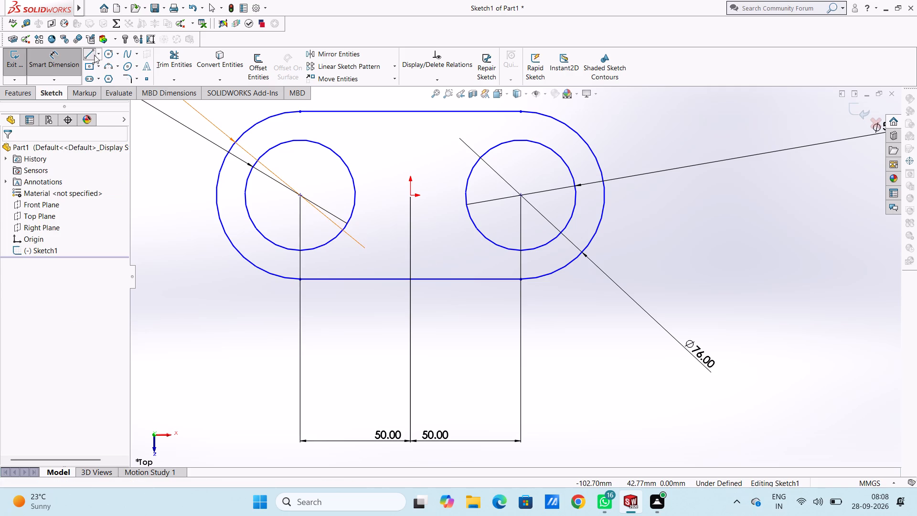
scroll(429, 122, up, 4)
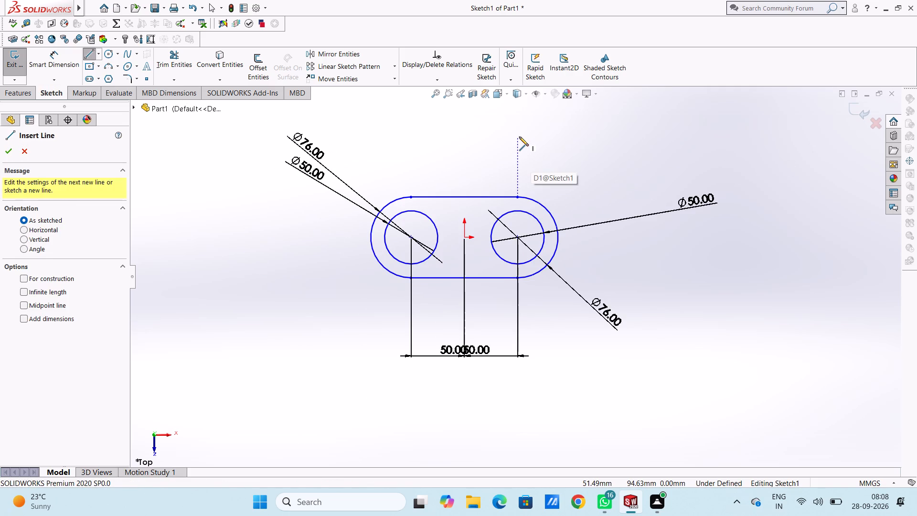
click(519, 137)
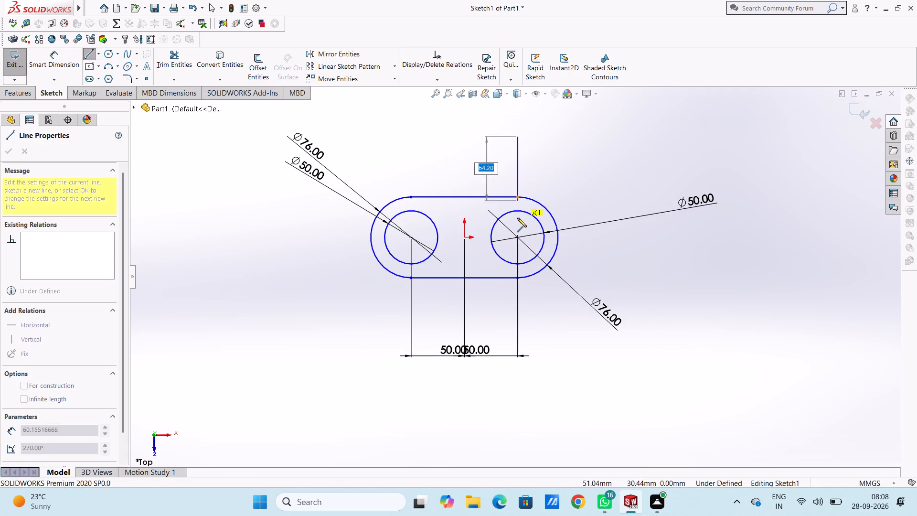
click(517, 237)
click(635, 236)
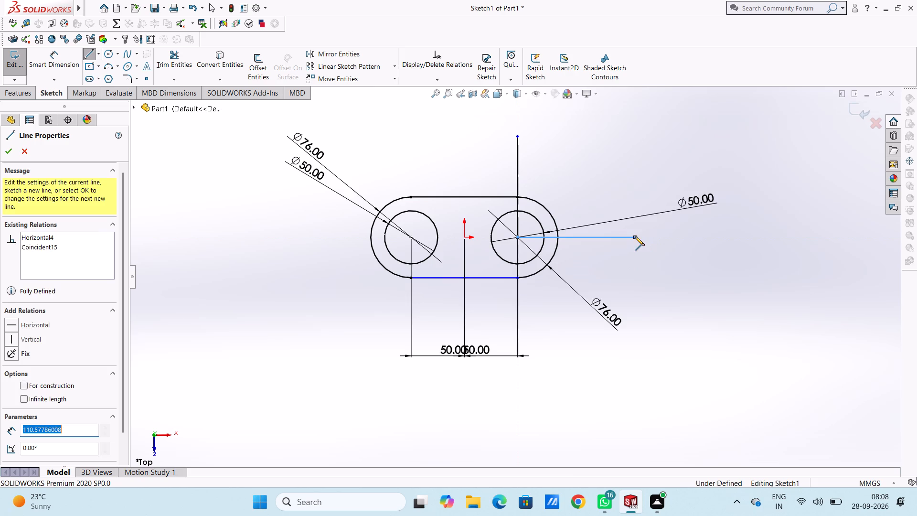
key(Escape)
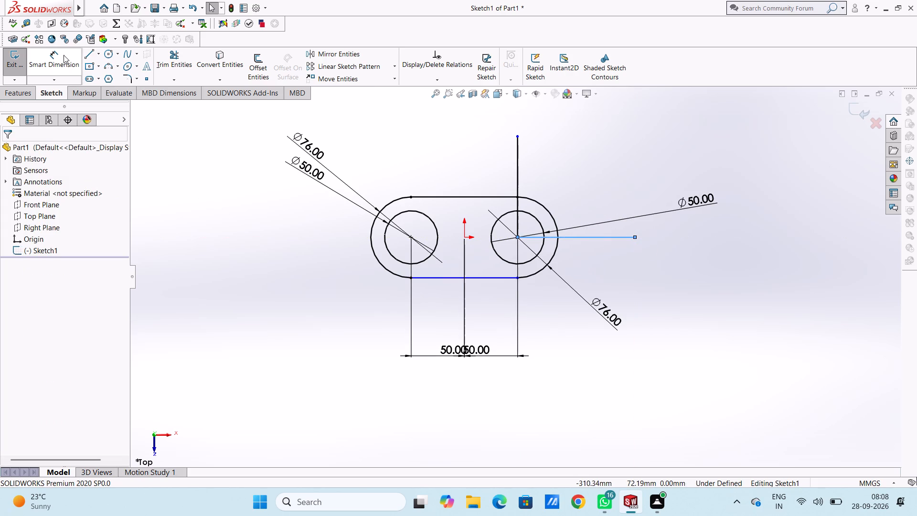
Sketch an angled line from the right circle's centre, running down and to the right past the slot outline.
click(93, 55)
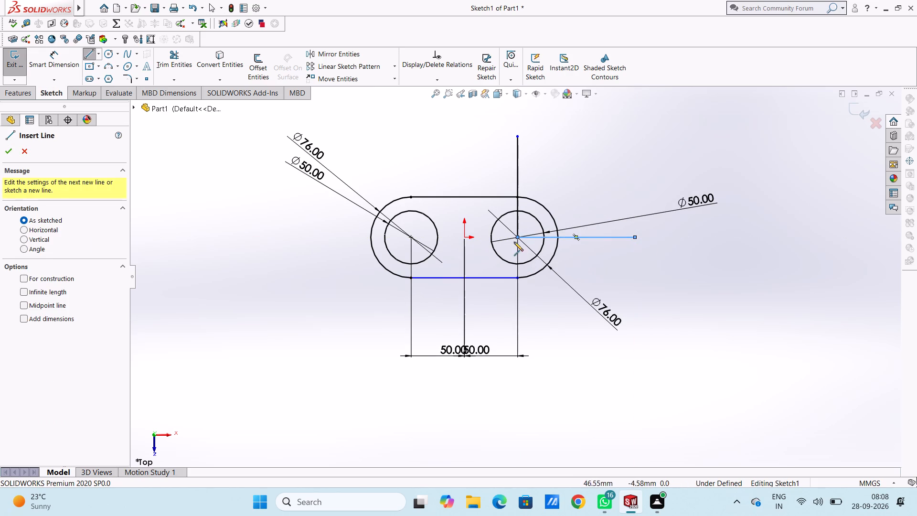
click(517, 237)
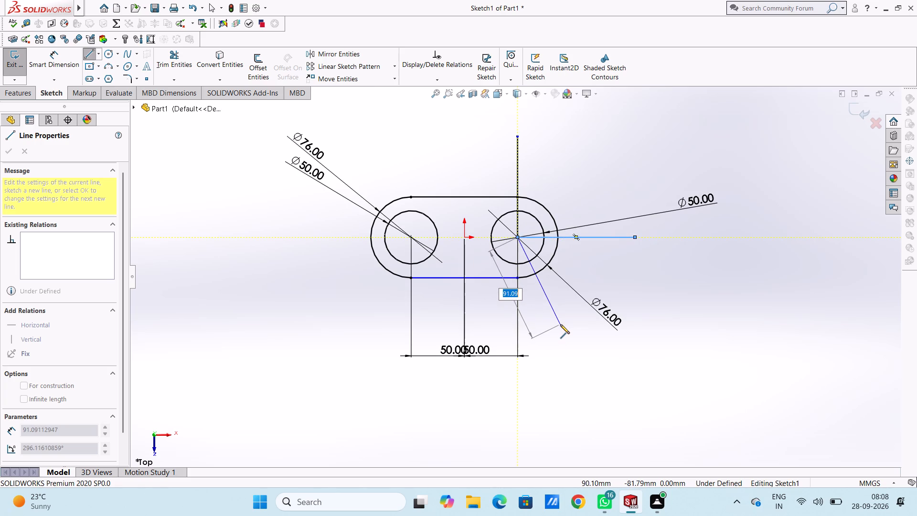
click(571, 332)
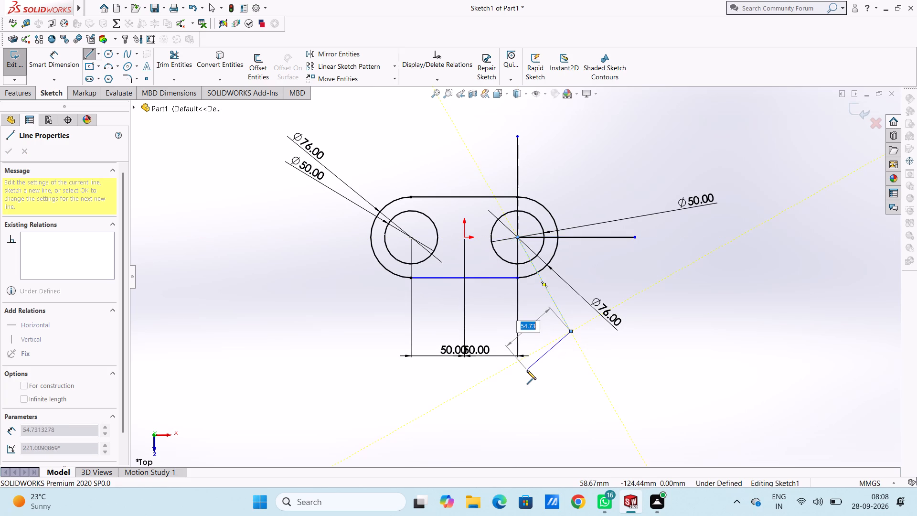
key(Escape)
key(Escape)
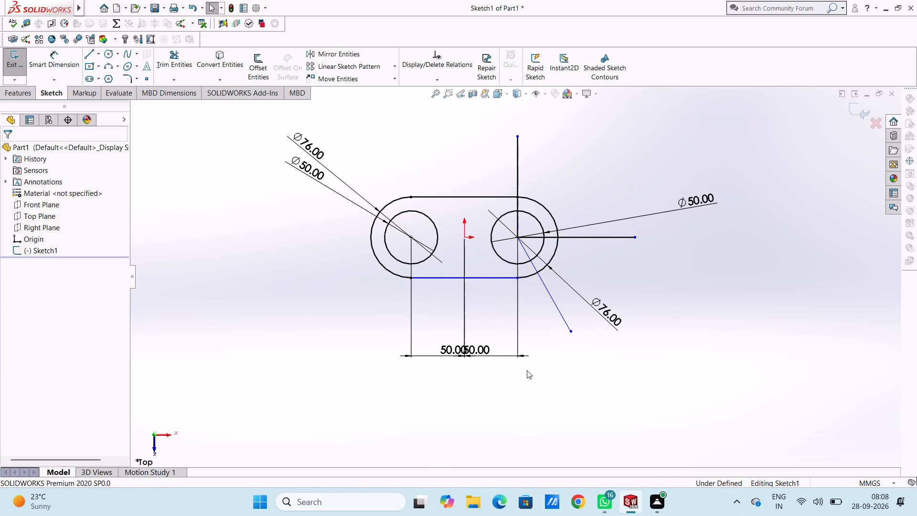
Delete the vertical line that rises from the right circle's centre.
click(519, 143)
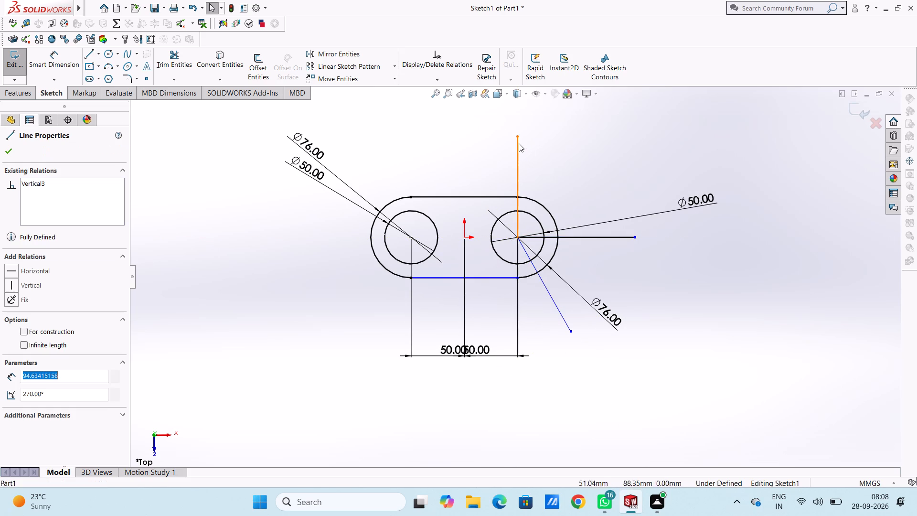
key(Delete)
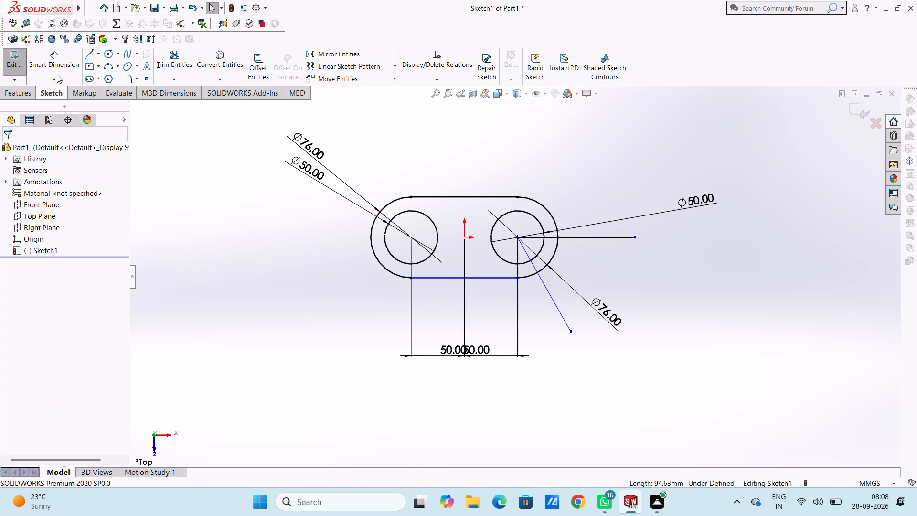
Sketch an angled line from the right circle's centre, running up and to the right past the slot outline.
click(92, 54)
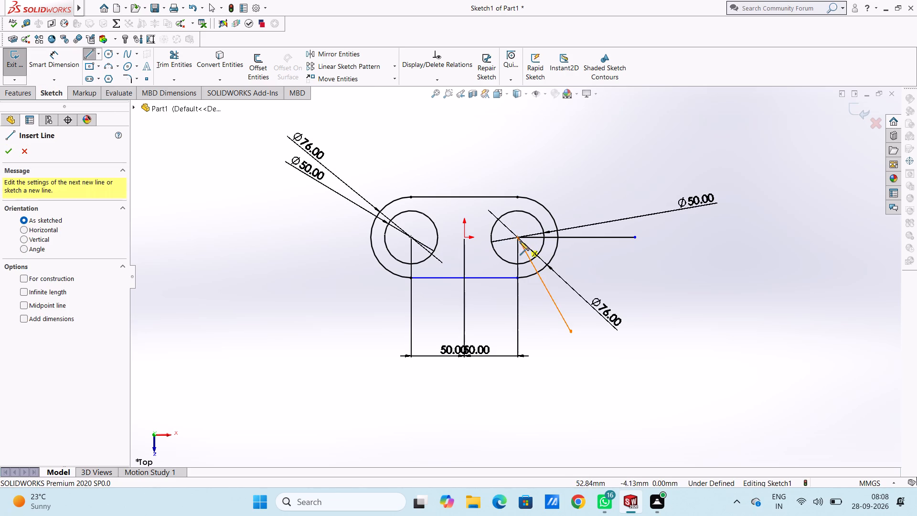
click(518, 239)
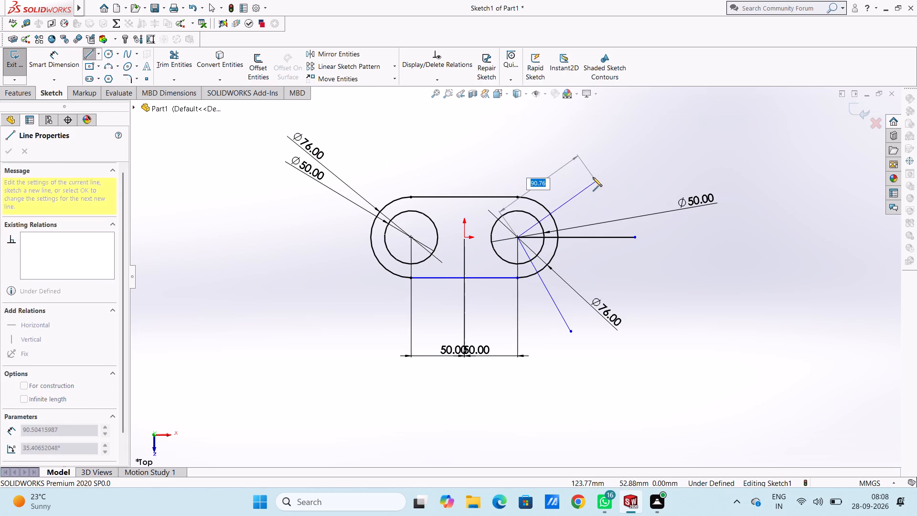
click(591, 167)
key(Escape)
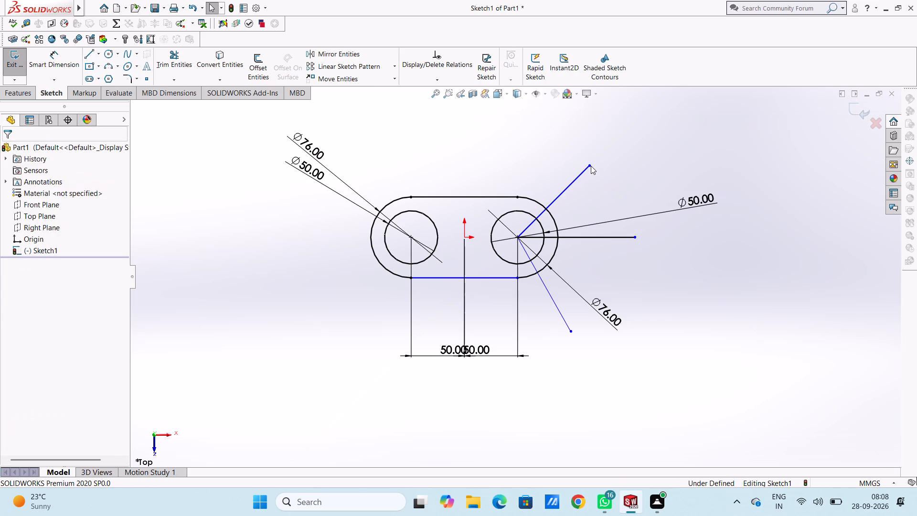
Sketch an angled line from the left circle's centre, running up and to the left past the slot outline.
click(92, 52)
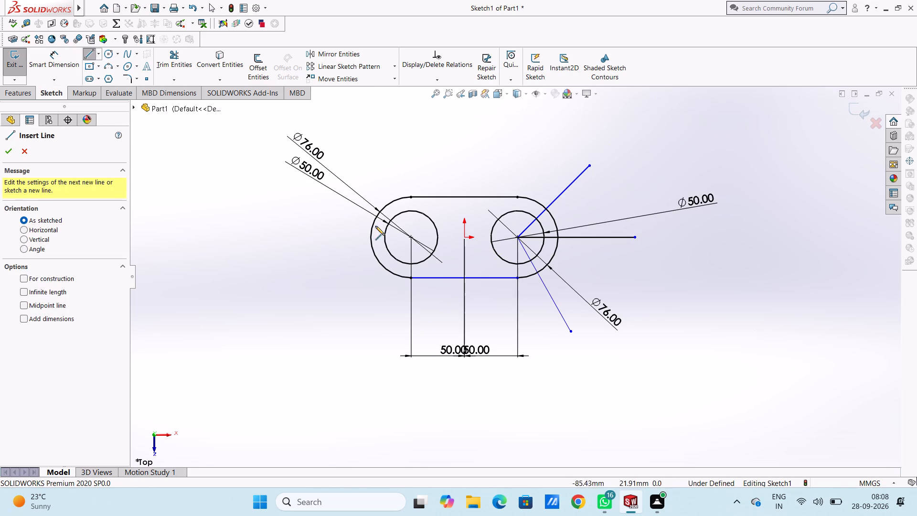
click(412, 238)
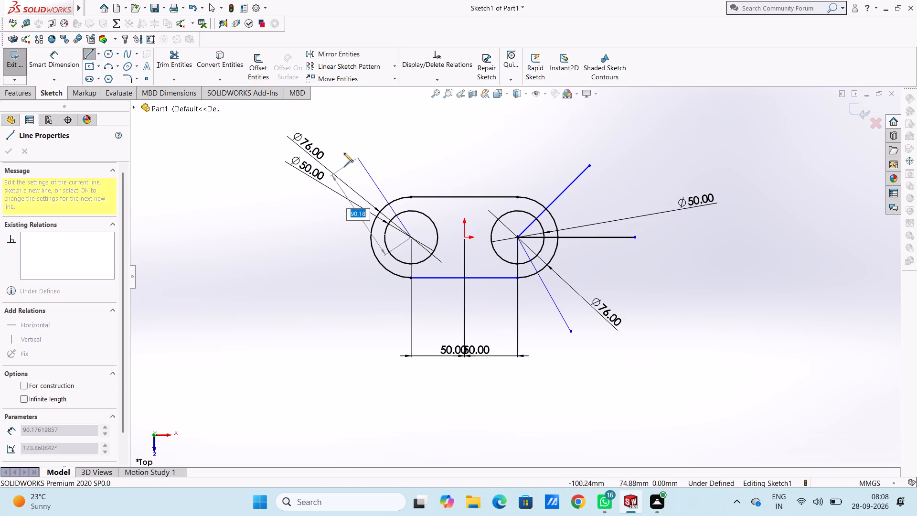
click(341, 150)
key(Escape)
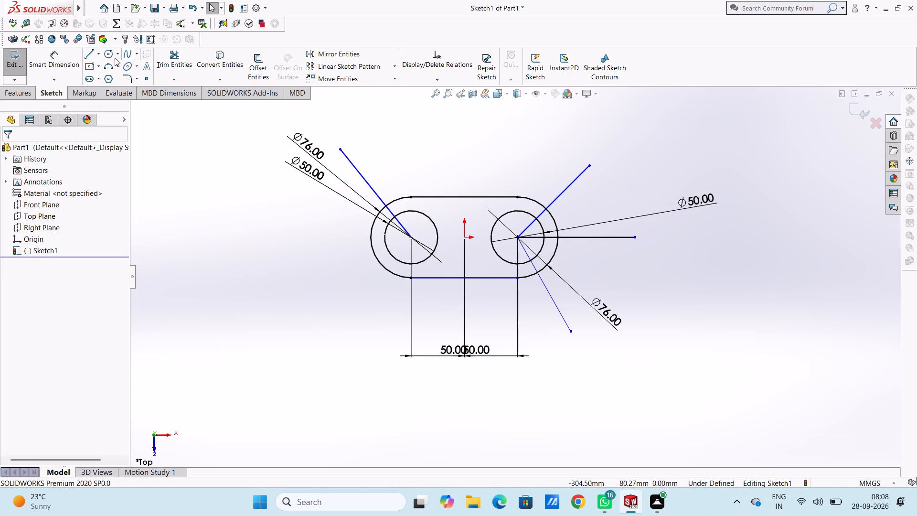
Sketch a horizontal line about 102 mm long outward to the left from the left circle's centre.
click(93, 54)
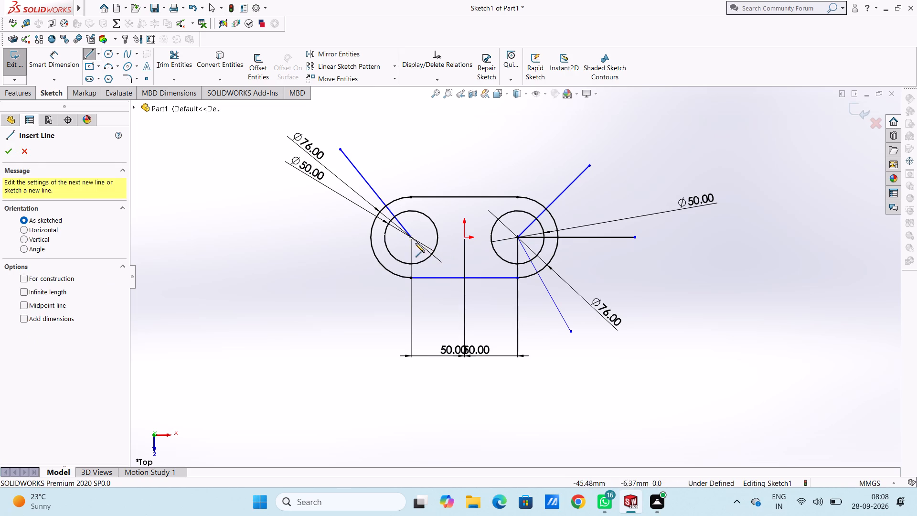
click(412, 237)
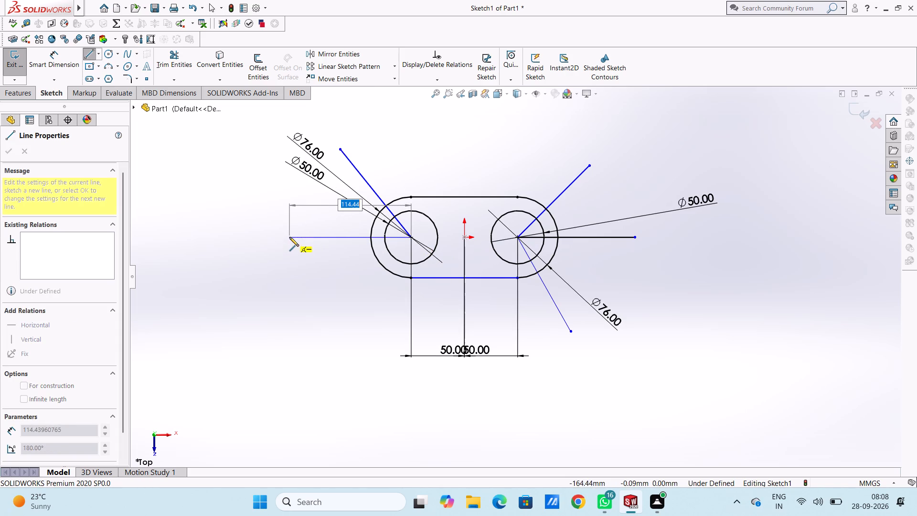
click(302, 236)
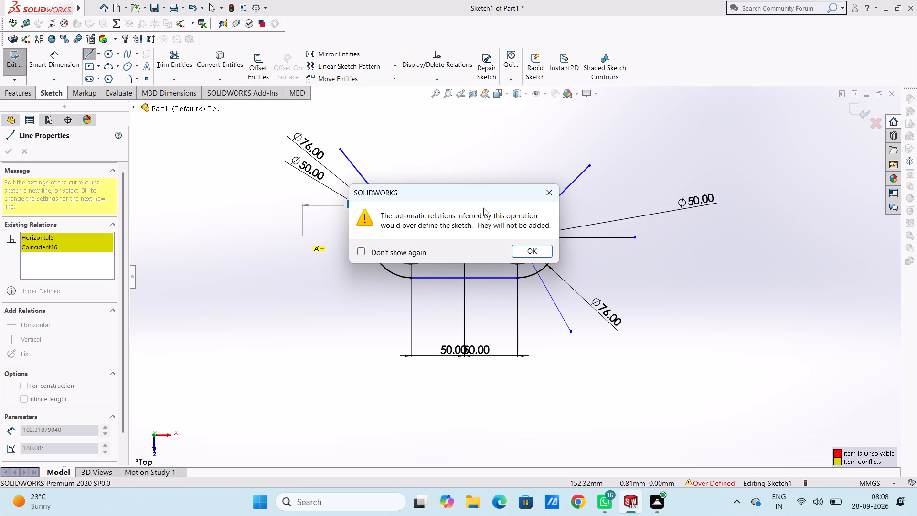
click(546, 195)
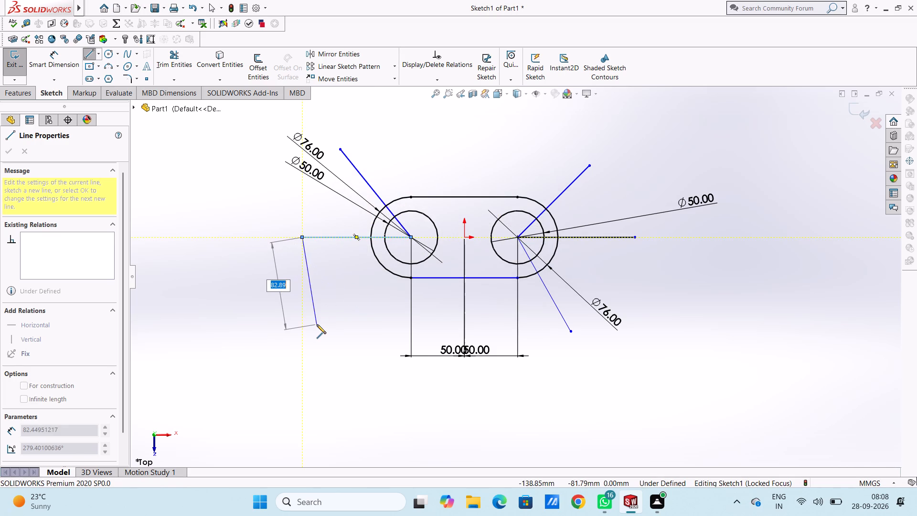
key(Escape)
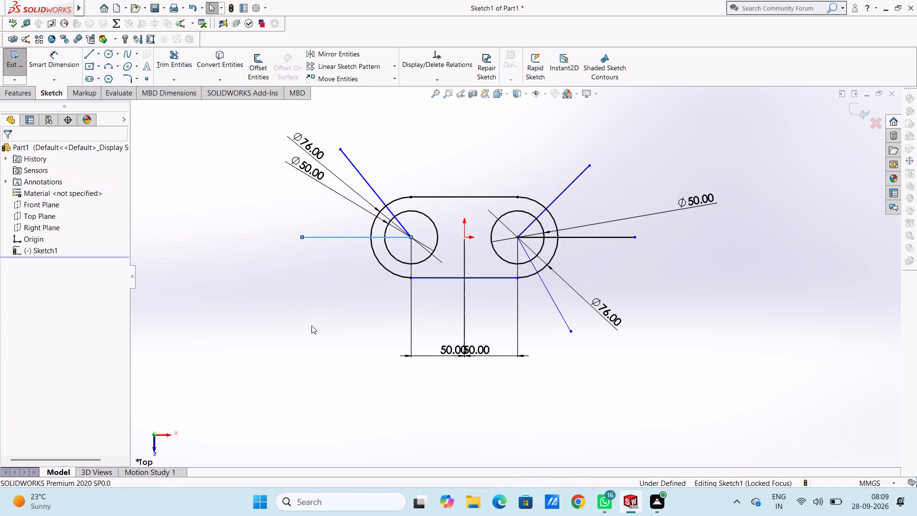
Sketch an angled line from the left circle's centre, running down and to the left past the slot outline.
click(90, 55)
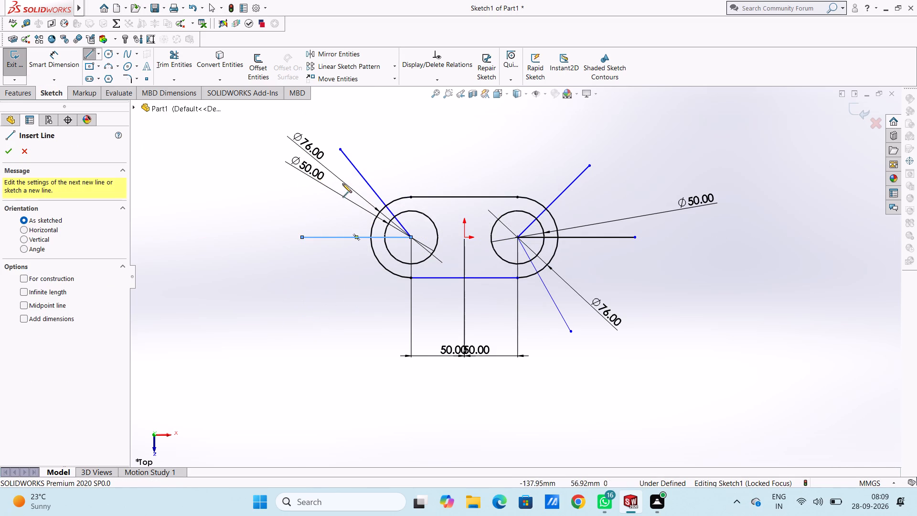
click(410, 236)
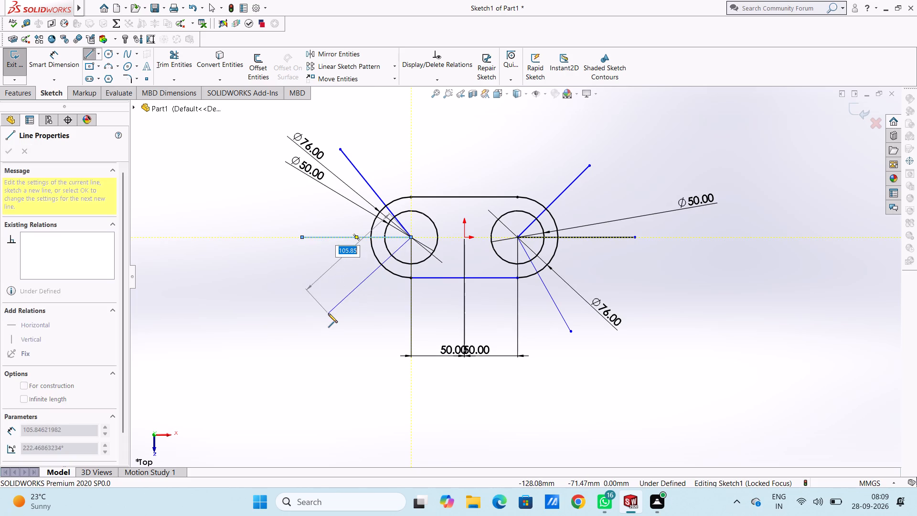
click(326, 317)
key(Escape)
key(Escape)
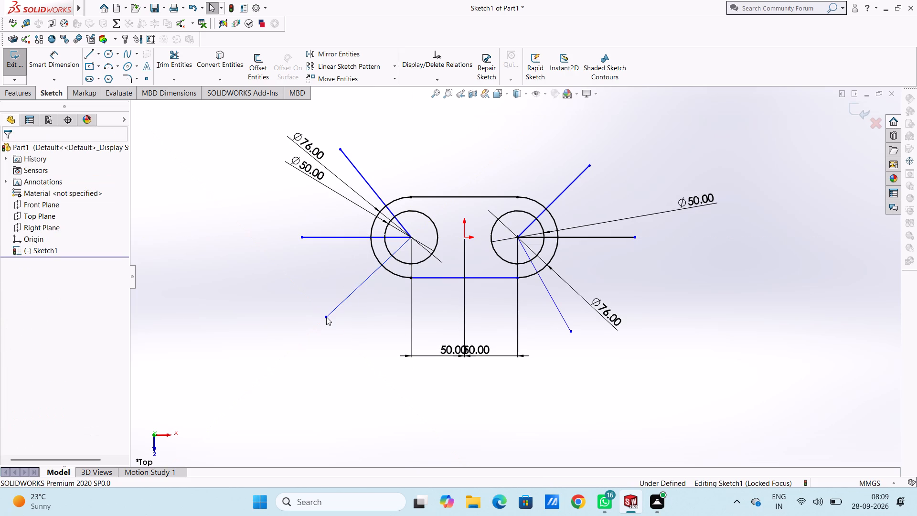
key(Escape)
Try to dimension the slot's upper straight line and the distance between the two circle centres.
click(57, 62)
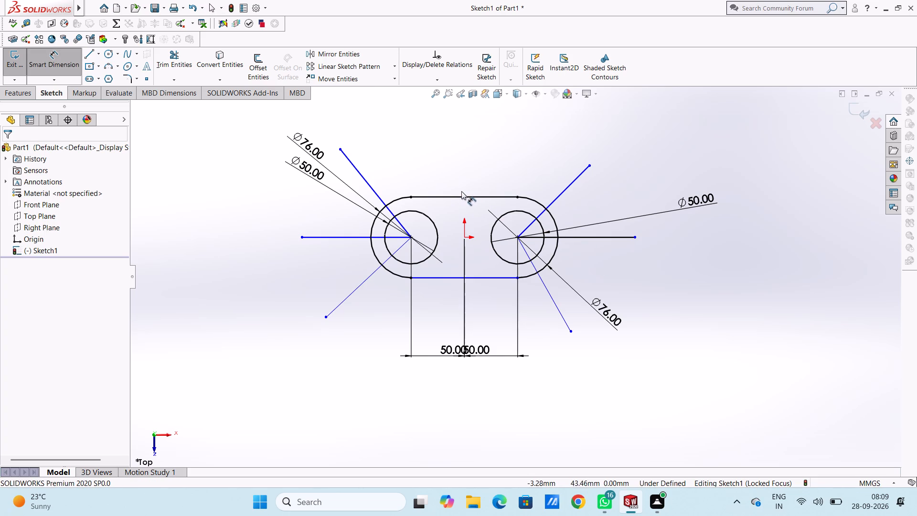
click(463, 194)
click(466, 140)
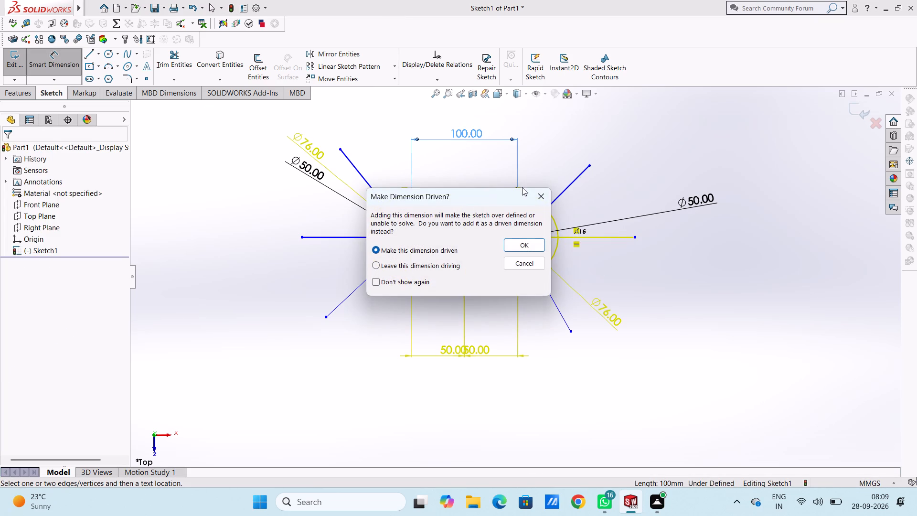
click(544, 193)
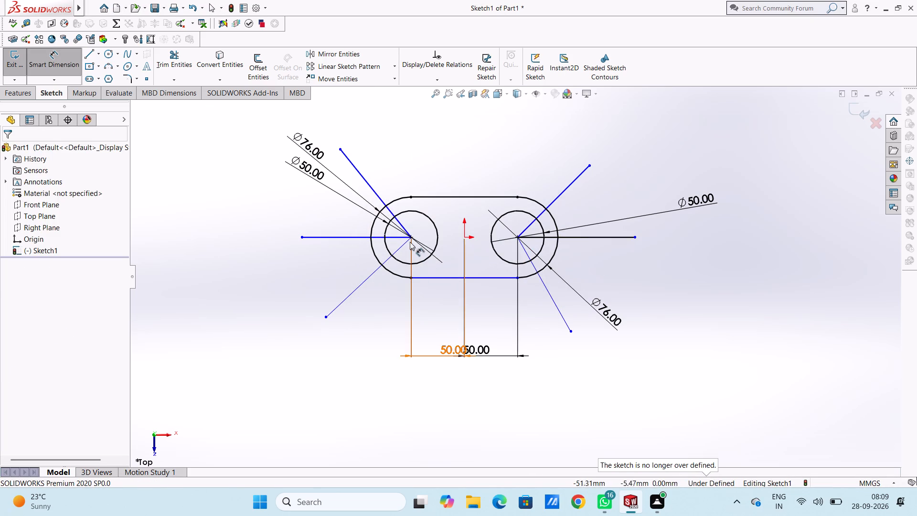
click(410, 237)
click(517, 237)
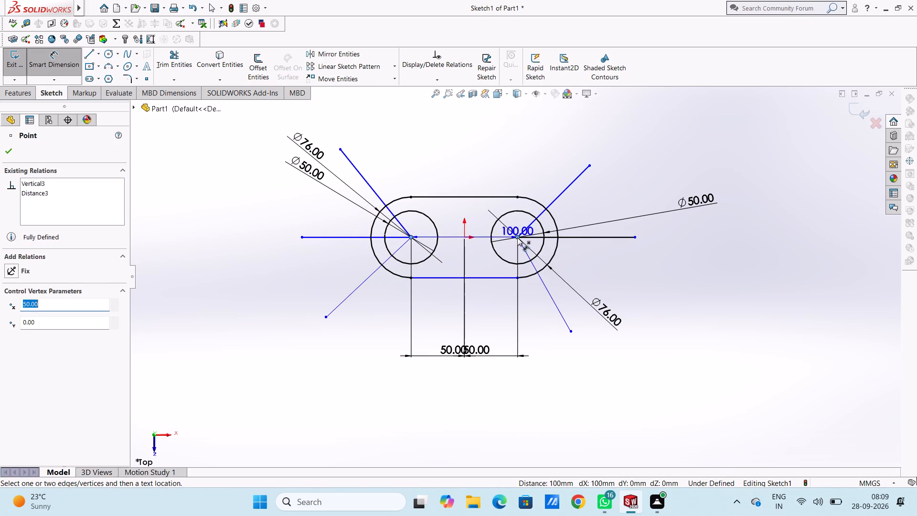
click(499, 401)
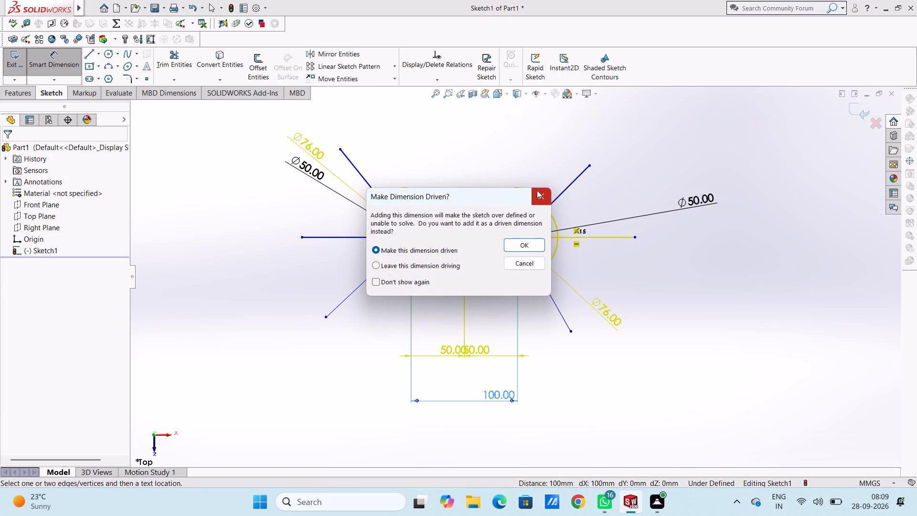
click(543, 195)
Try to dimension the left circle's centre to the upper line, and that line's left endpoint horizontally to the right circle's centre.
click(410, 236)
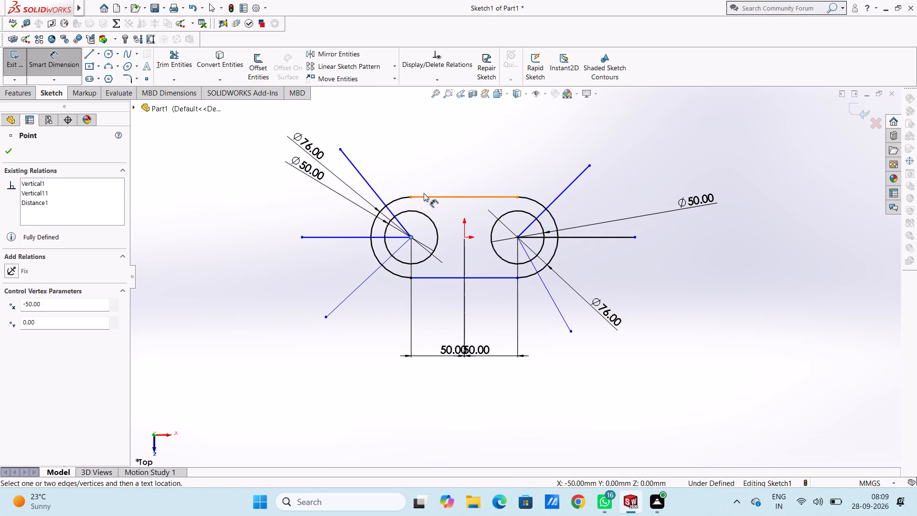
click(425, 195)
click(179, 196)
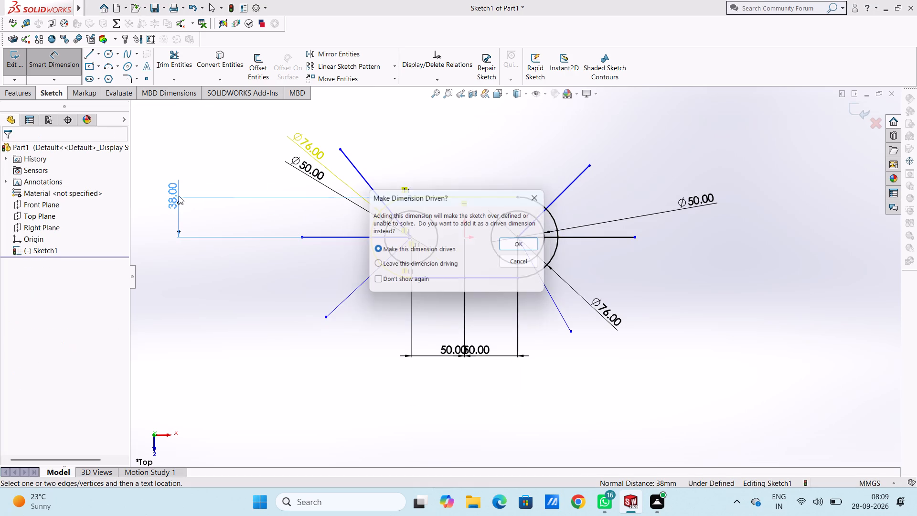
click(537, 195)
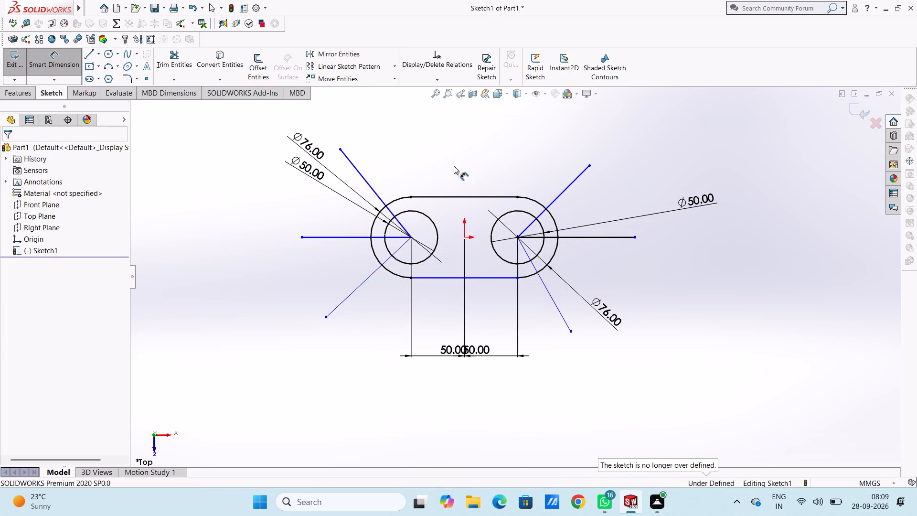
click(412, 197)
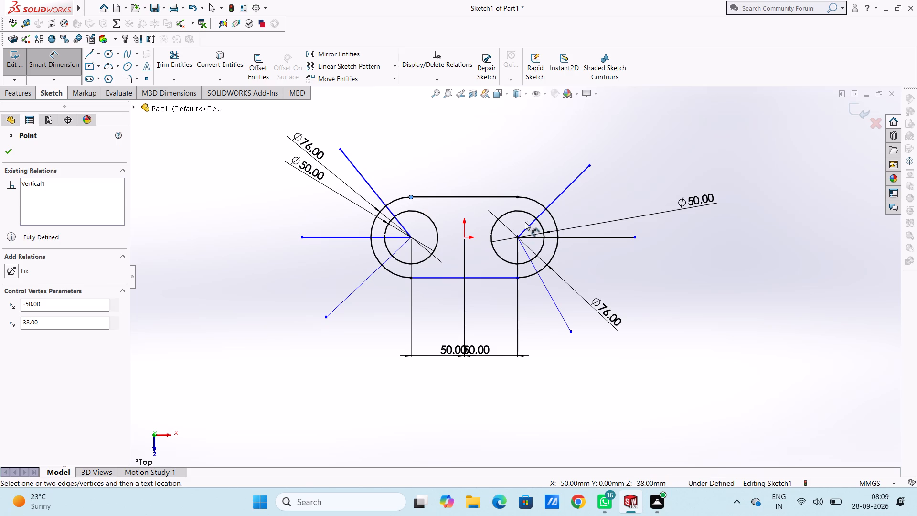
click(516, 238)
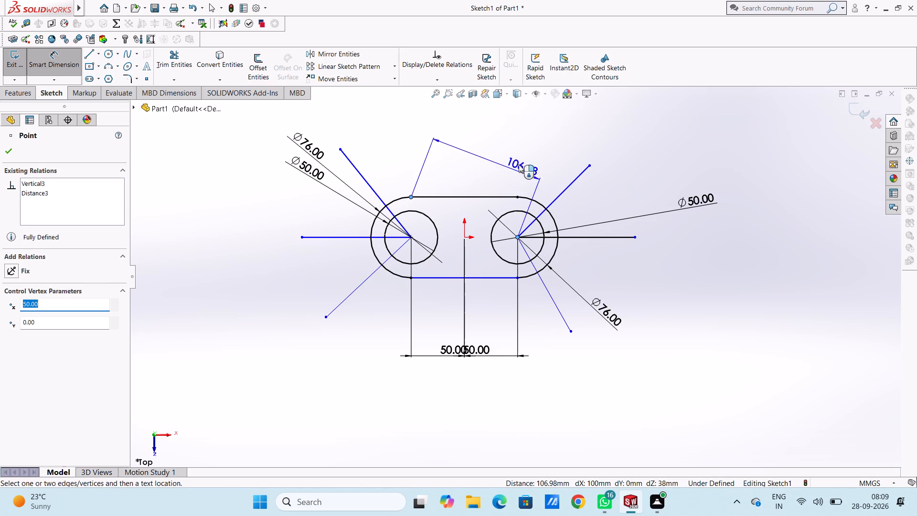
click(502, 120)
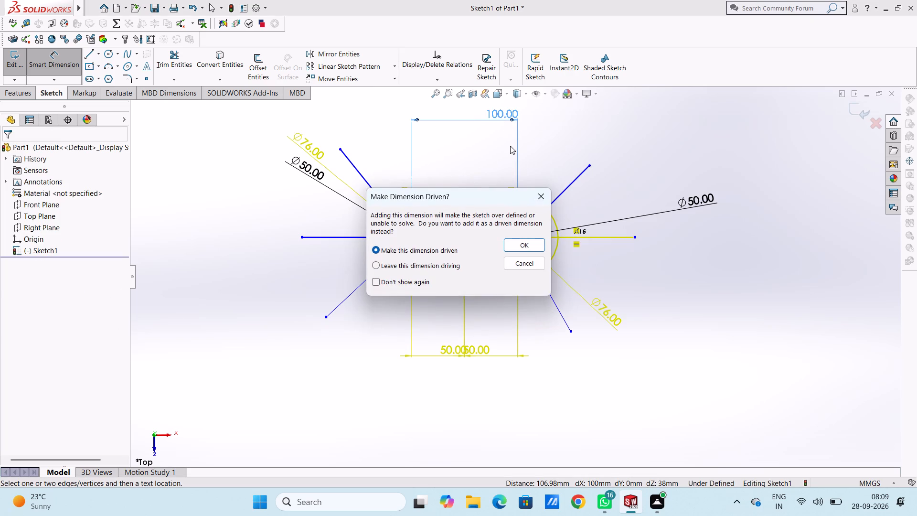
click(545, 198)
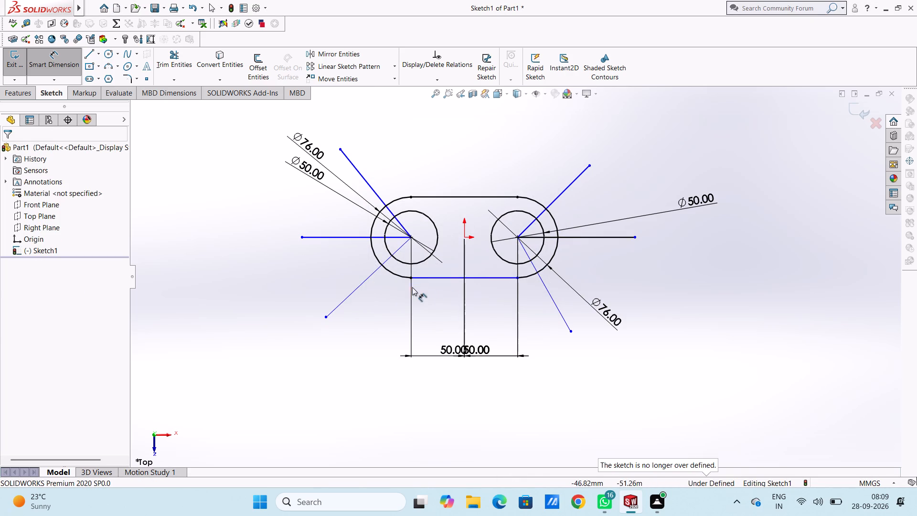
Dimension the vertical distance from the origin to the slot's lower straight line.
click(467, 238)
click(474, 278)
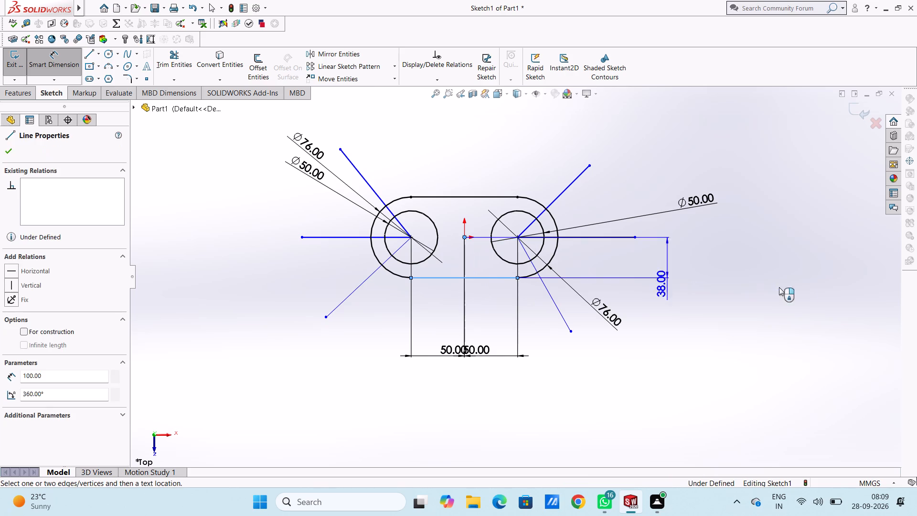
click(805, 293)
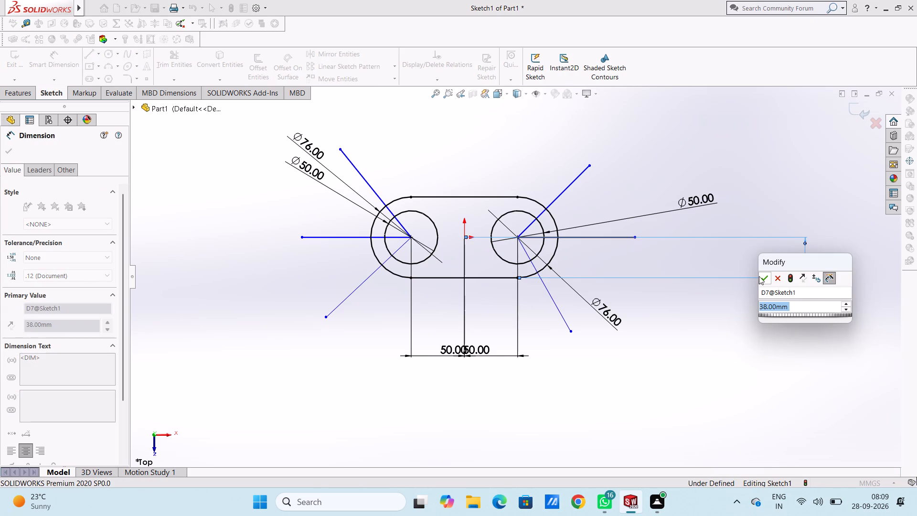
click(760, 276)
click(757, 218)
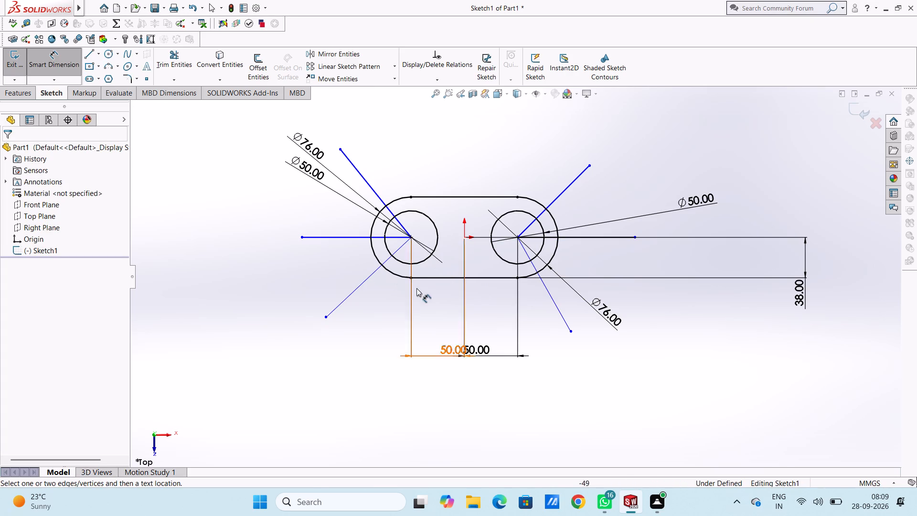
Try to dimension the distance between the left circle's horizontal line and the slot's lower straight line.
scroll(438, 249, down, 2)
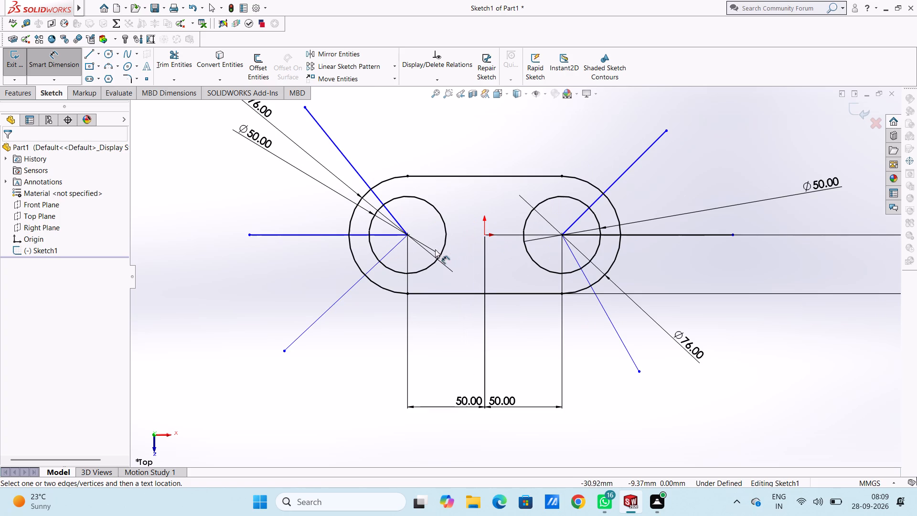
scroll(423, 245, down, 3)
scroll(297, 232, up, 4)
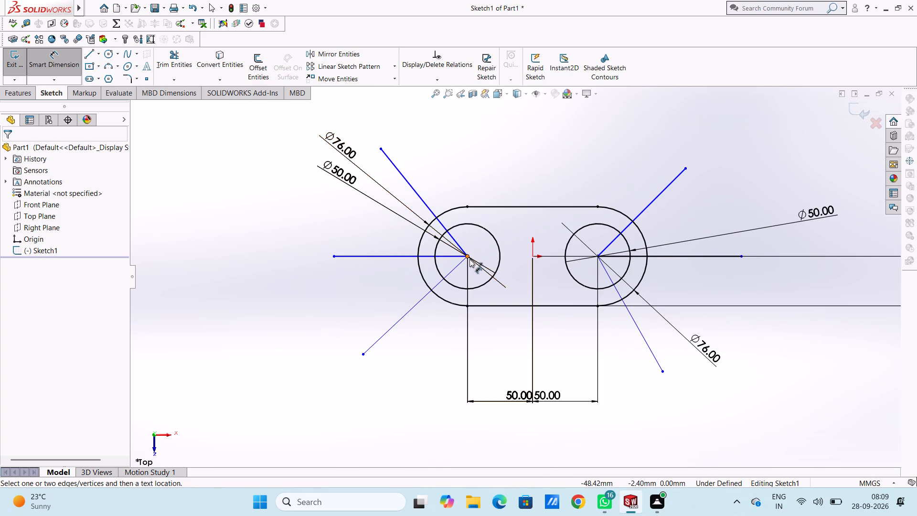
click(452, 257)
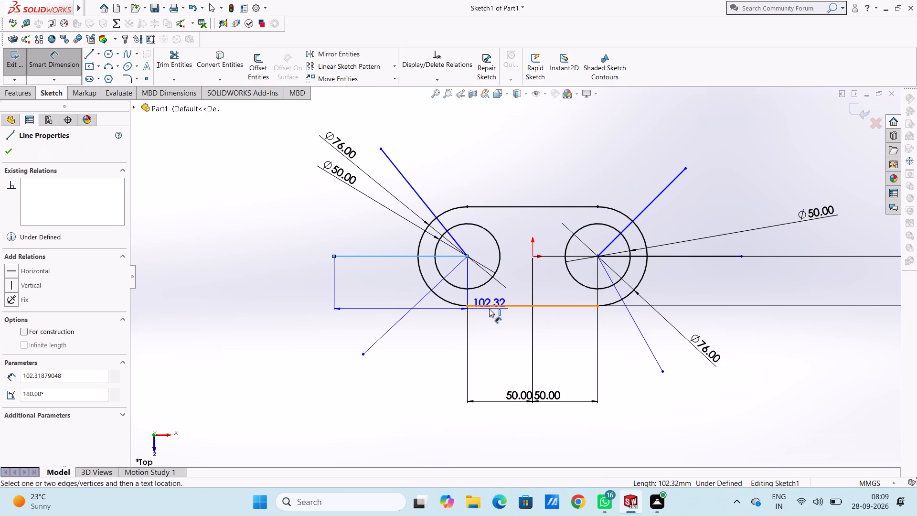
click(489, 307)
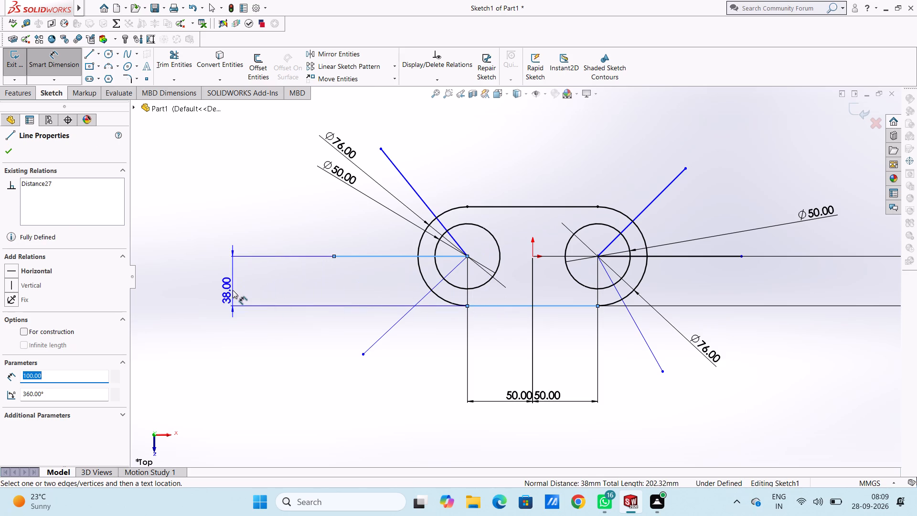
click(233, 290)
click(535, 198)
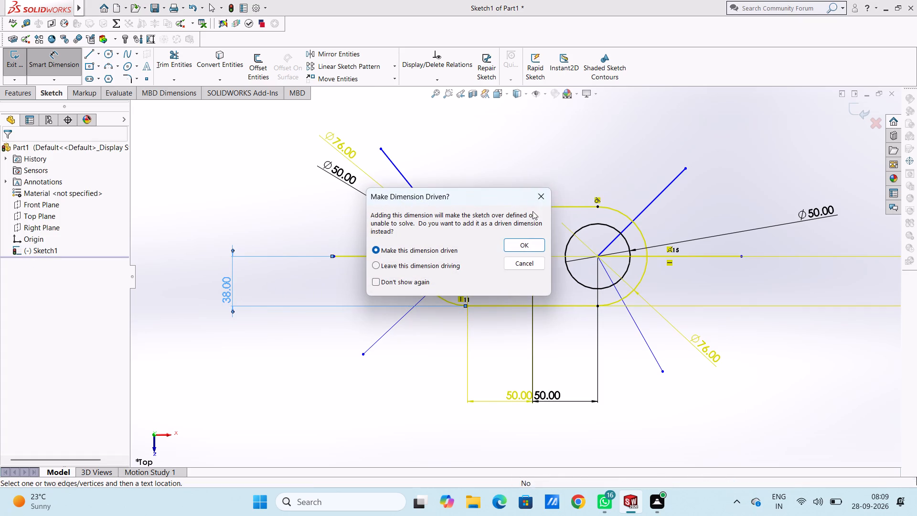
Dimension the length of the horizontal line extending outward from the left circle's centre.
click(405, 257)
click(405, 367)
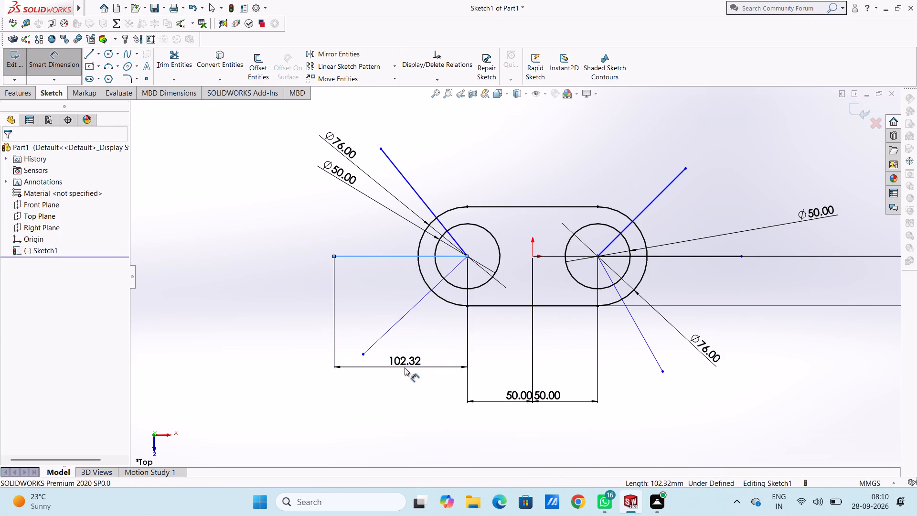
click(362, 354)
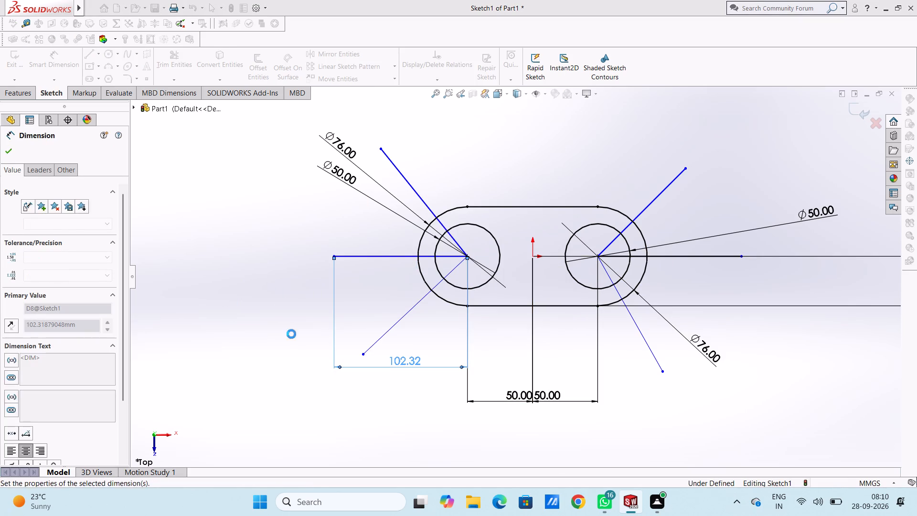
click(291, 334)
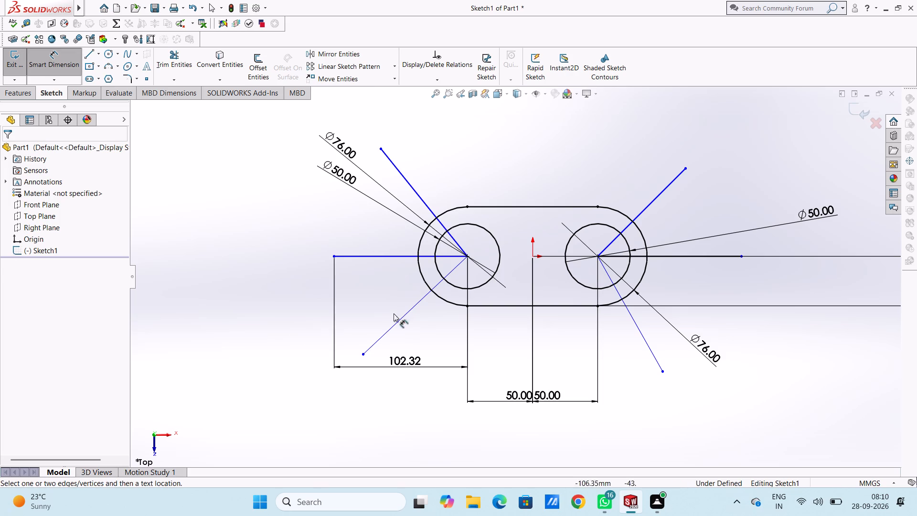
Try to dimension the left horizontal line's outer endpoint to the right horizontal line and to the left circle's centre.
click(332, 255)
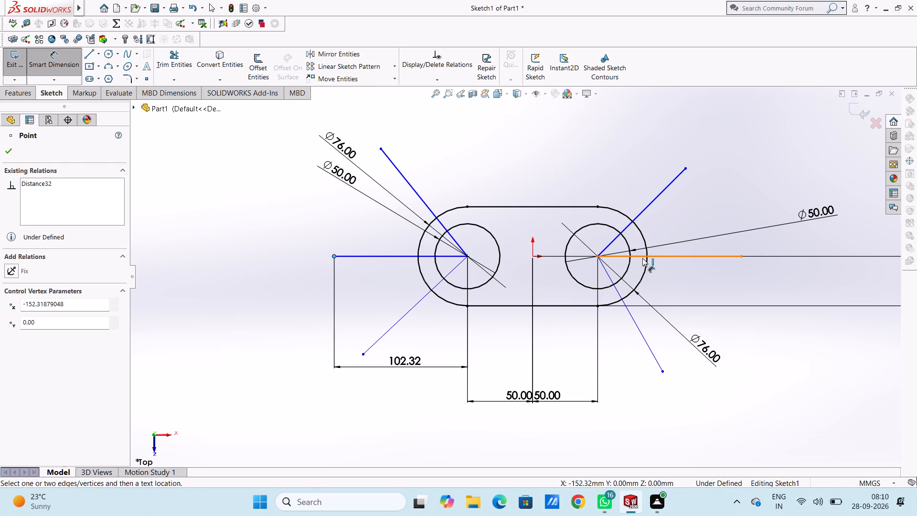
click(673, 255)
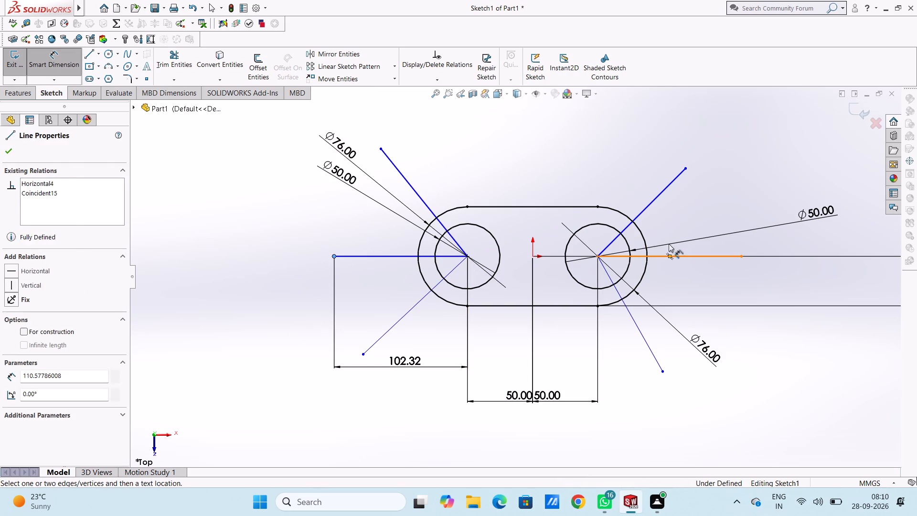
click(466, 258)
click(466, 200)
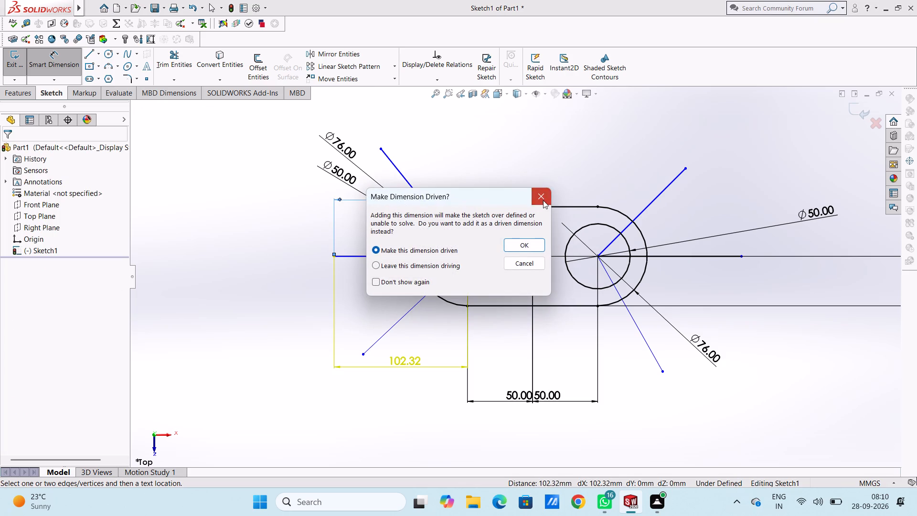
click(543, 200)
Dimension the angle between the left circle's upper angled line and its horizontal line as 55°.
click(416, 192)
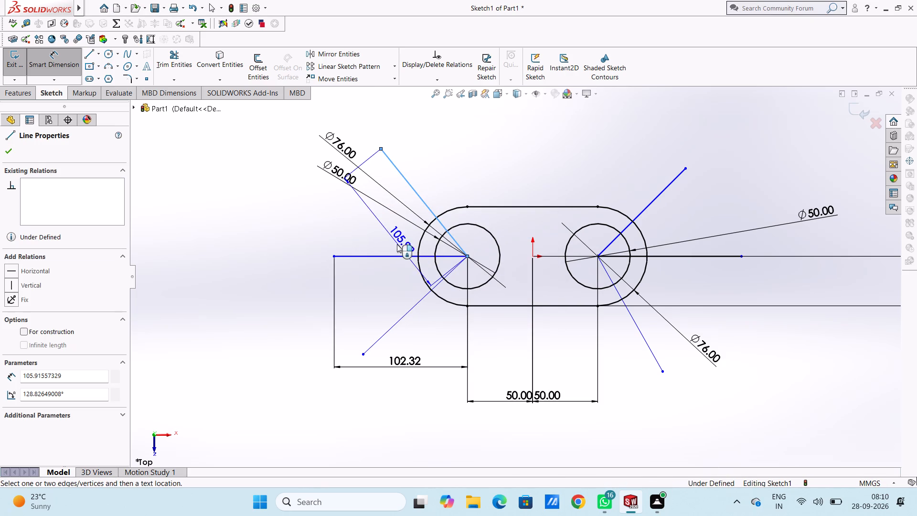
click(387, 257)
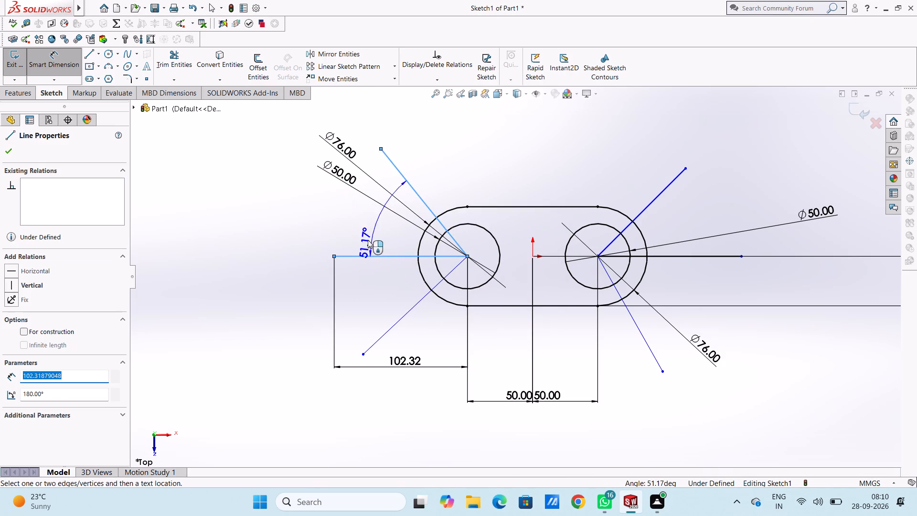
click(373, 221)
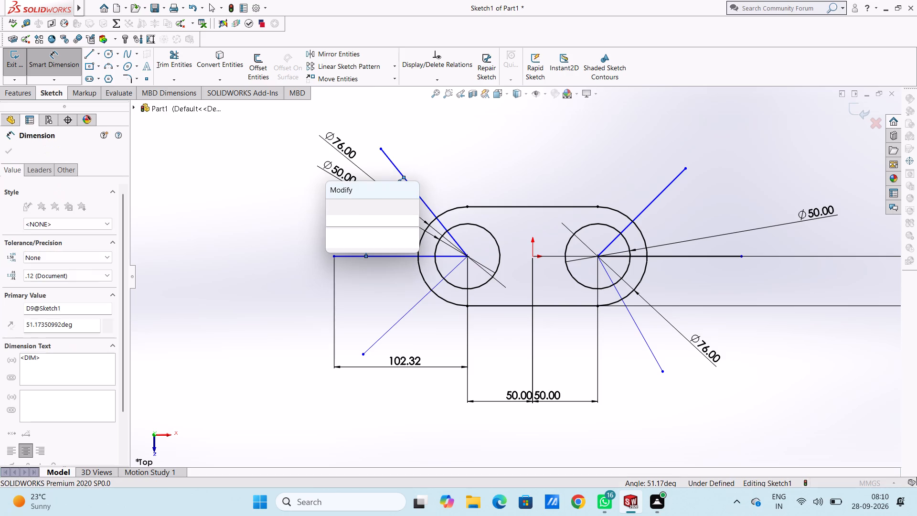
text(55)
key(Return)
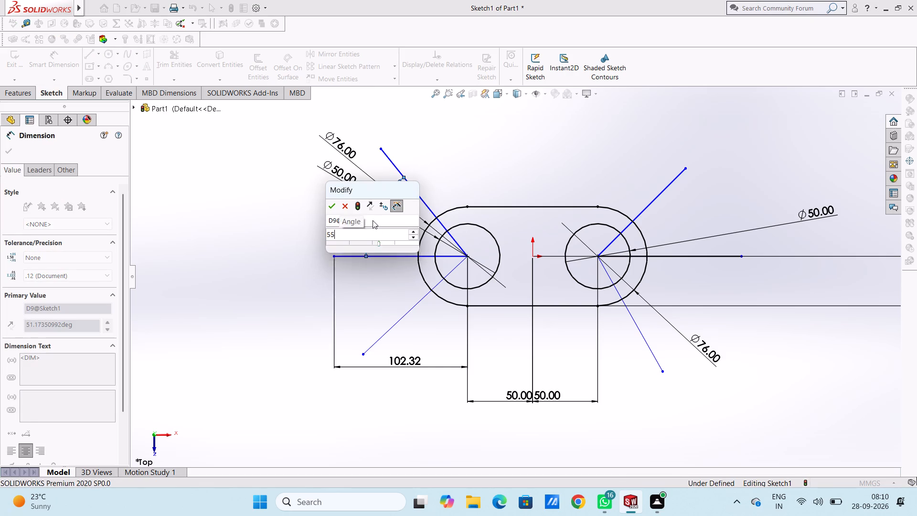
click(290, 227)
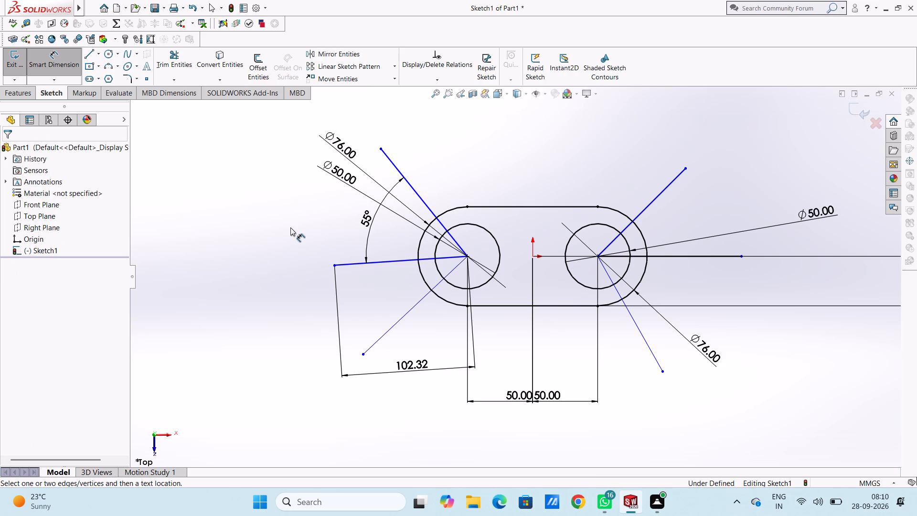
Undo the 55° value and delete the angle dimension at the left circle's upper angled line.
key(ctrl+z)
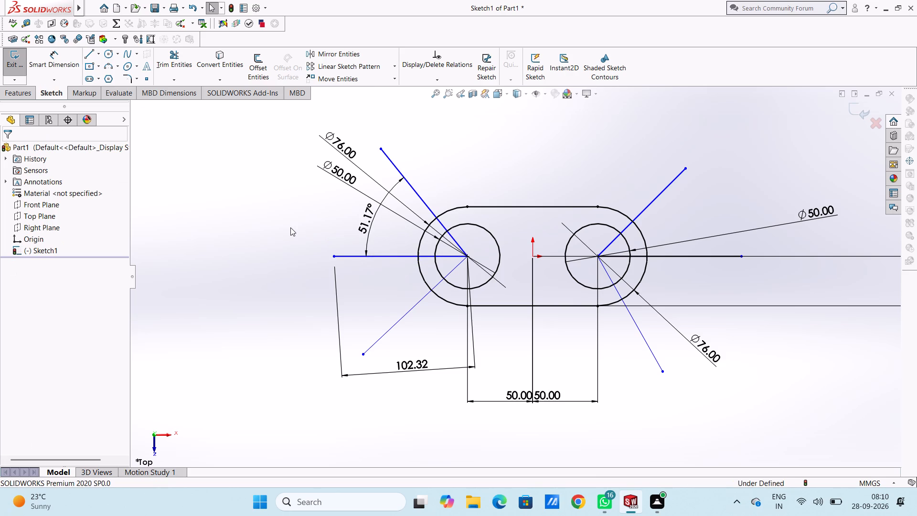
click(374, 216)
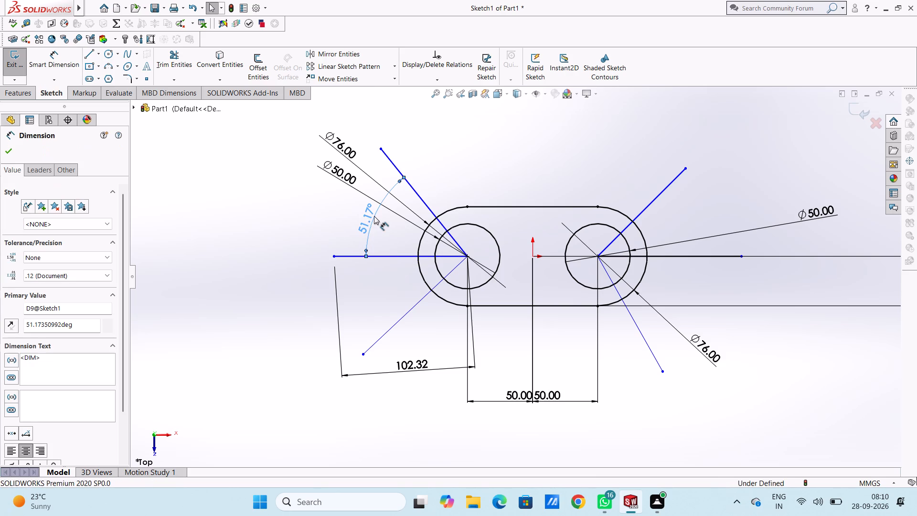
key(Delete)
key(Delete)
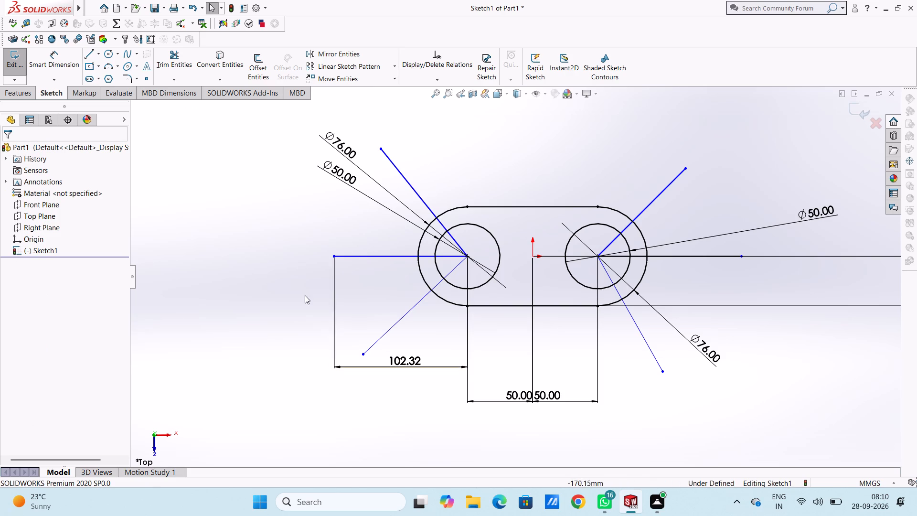
Sketch a horizontal line about 152 mm long from the left horizontal line's outer endpoint to the origin.
click(88, 56)
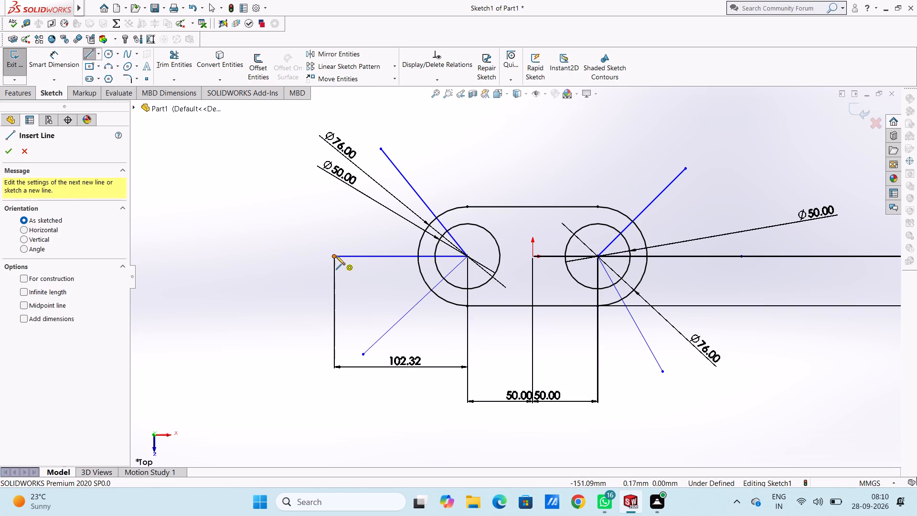
click(336, 256)
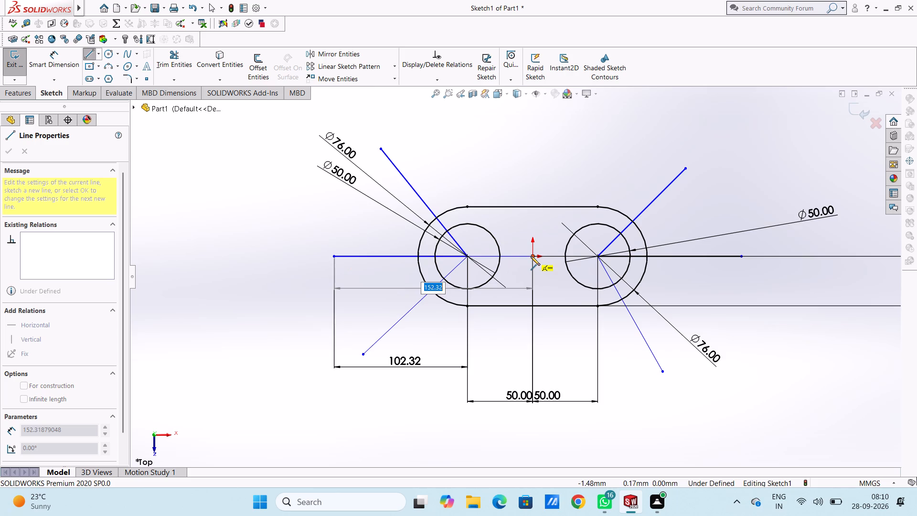
click(532, 257)
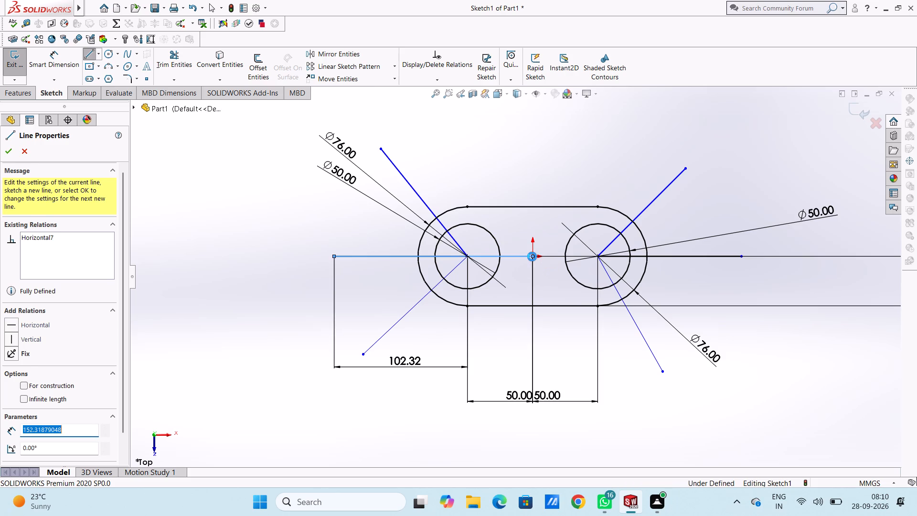
key(Escape)
key(Escape)
key(Escape)
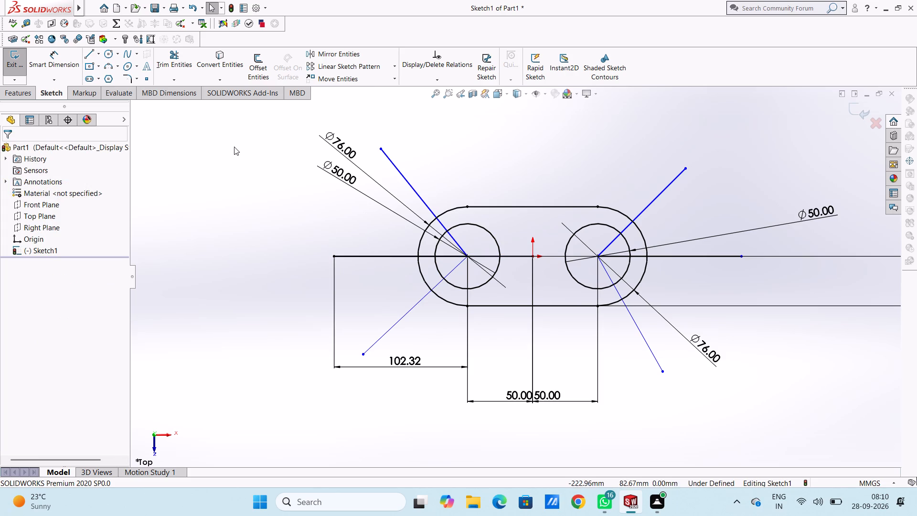
Dimension the angle between the left circle's upper angled line and its horizontal line as 55°.
click(51, 56)
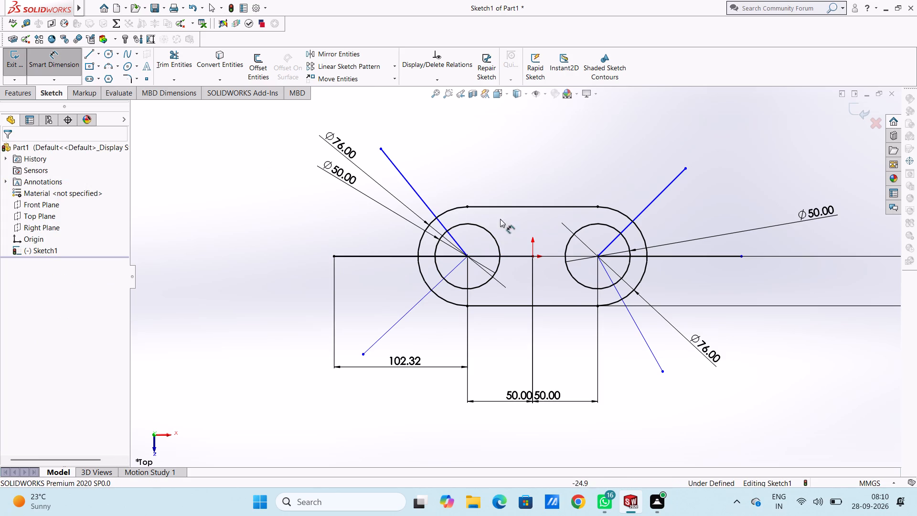
click(408, 182)
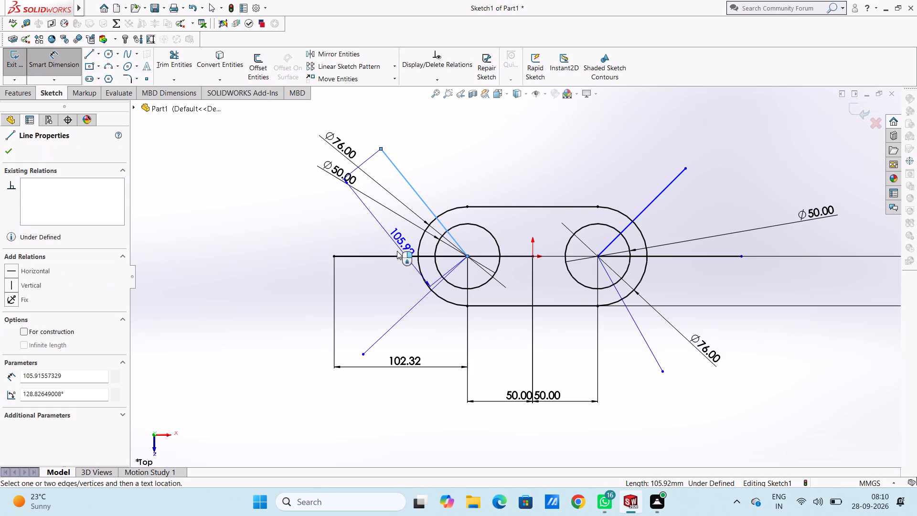
click(394, 257)
click(388, 214)
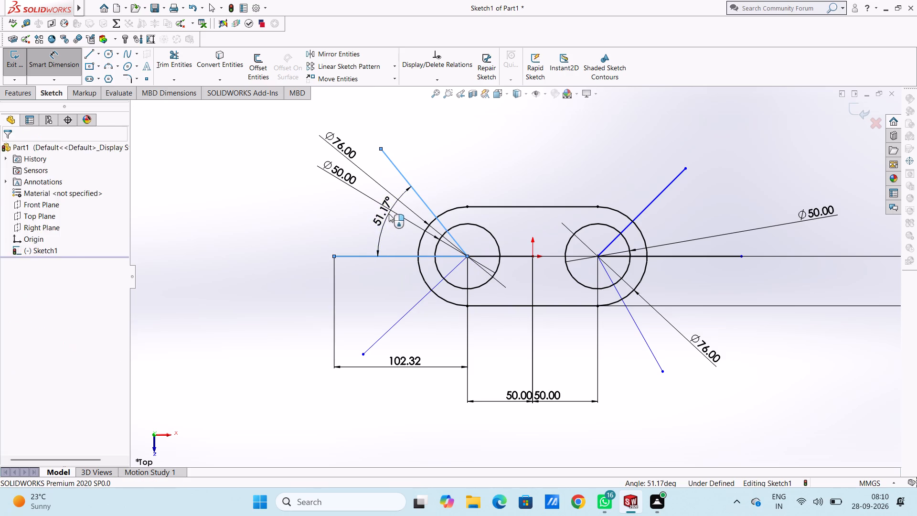
text(55)
key(Return)
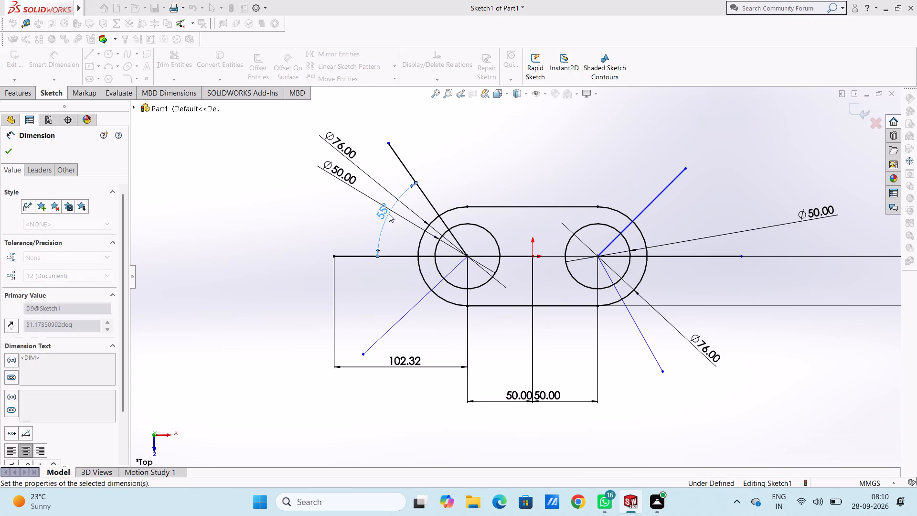
click(311, 240)
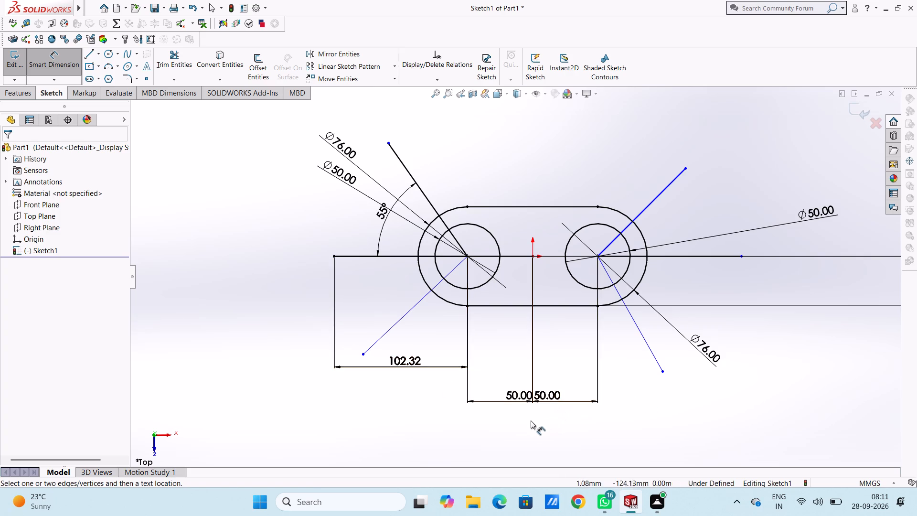
Dimension the angle between the left circle's lower angled line and its horizontal line as 55°.
click(360, 258)
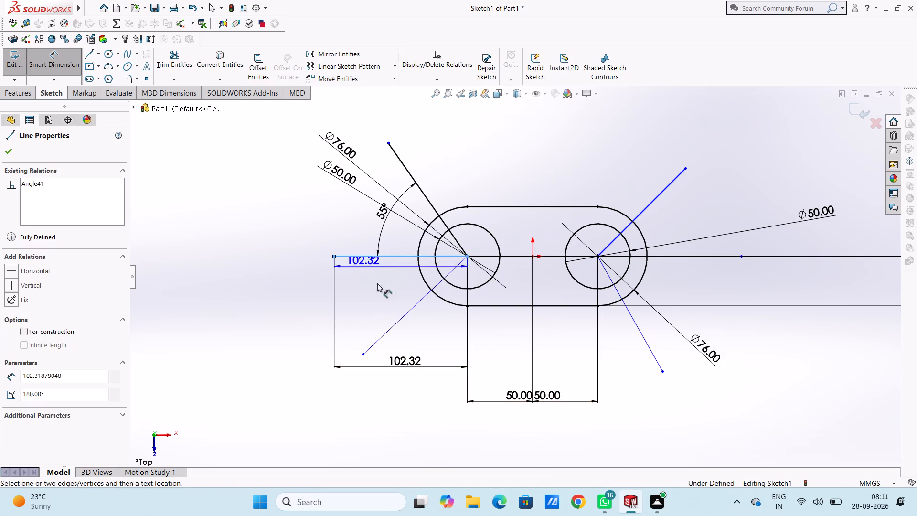
click(399, 322)
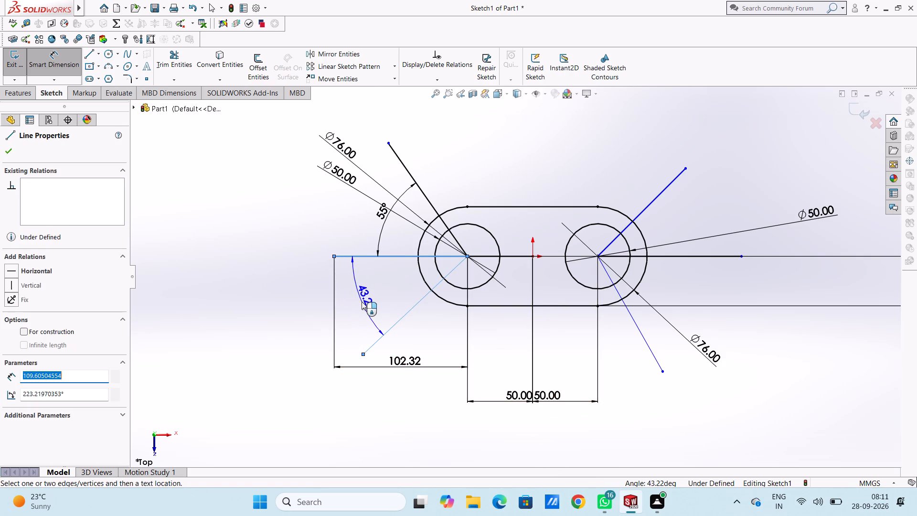
click(362, 301)
text(55)
key(Return)
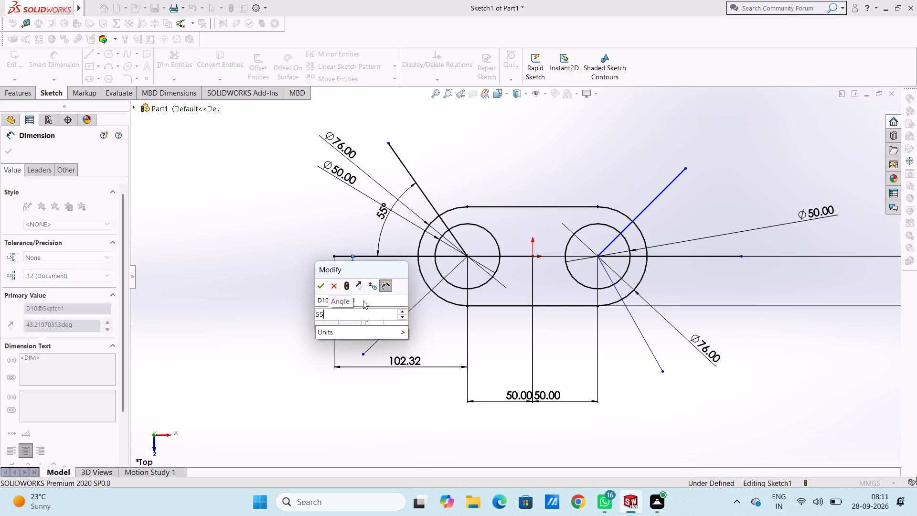
click(291, 227)
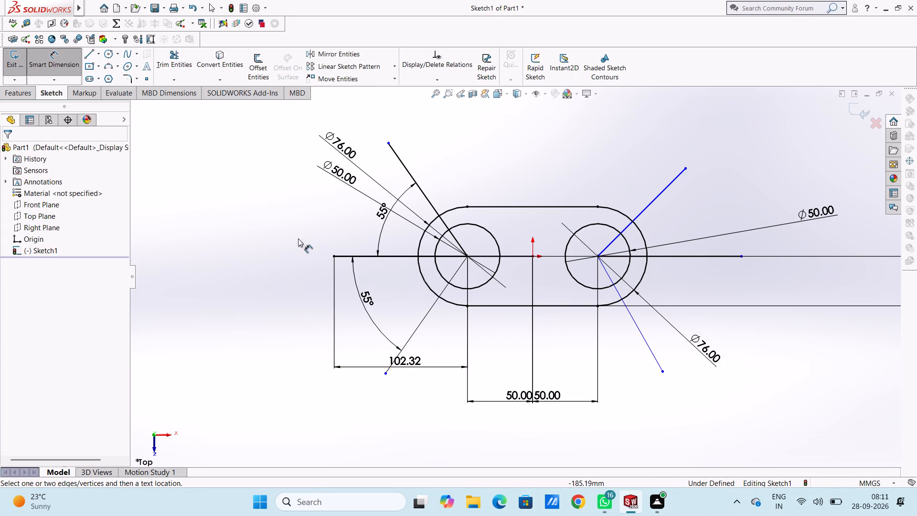
Dimension the angle between the right circle's upper angled line and its horizontal line as 55°.
click(654, 198)
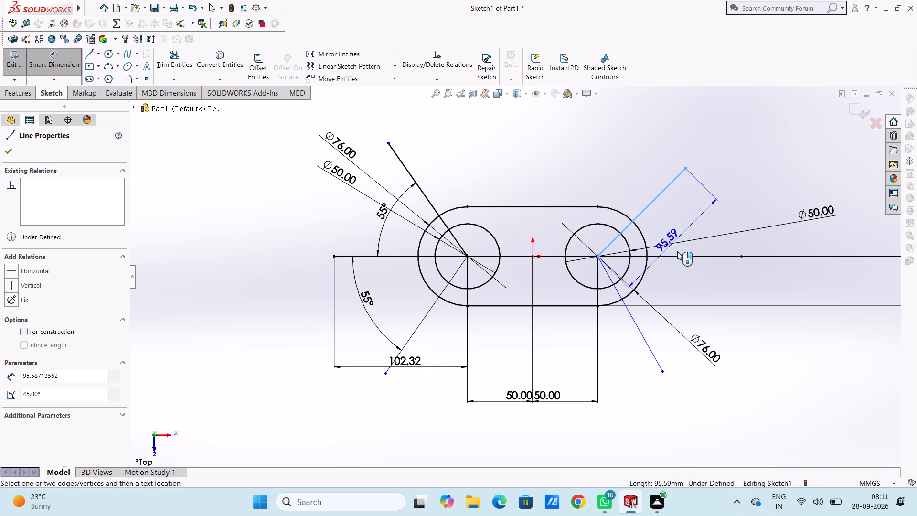
click(684, 256)
click(707, 205)
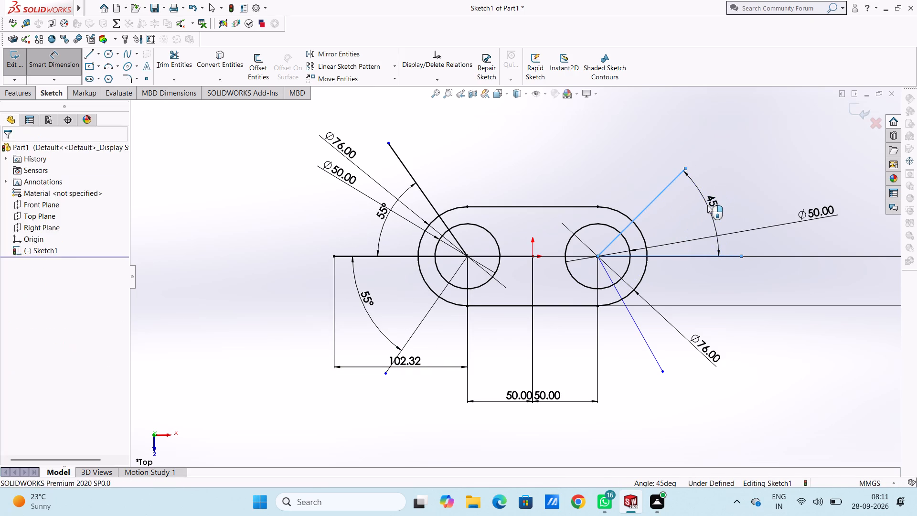
text(55)
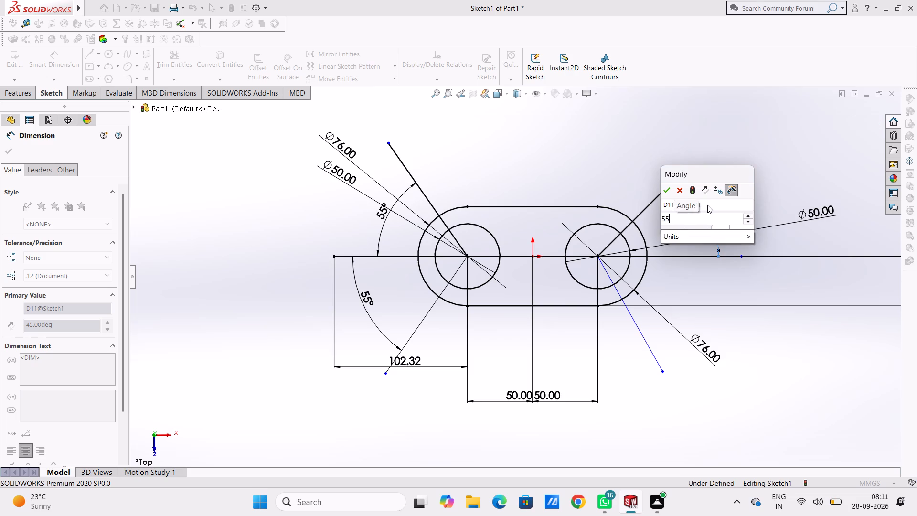
key(Return)
click(667, 186)
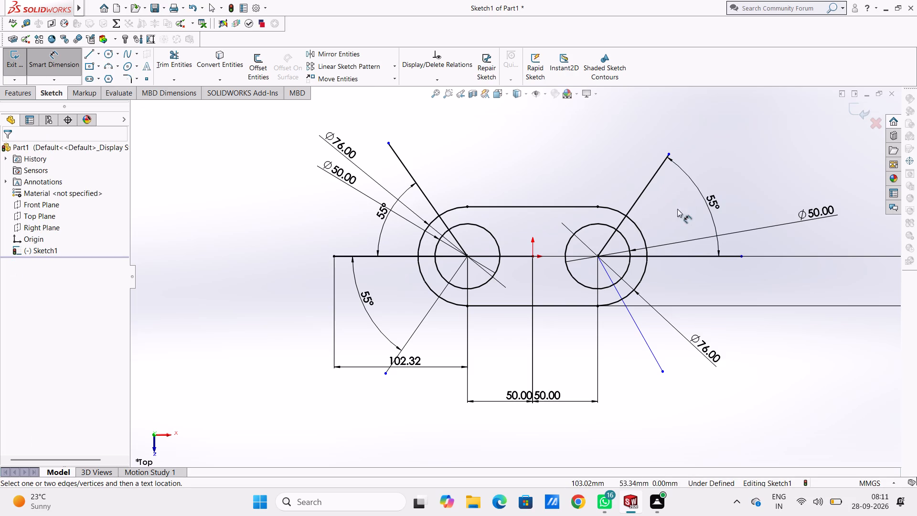
Dimension the angle between the right circle's lower angled line and its horizontal line as 55°.
click(688, 258)
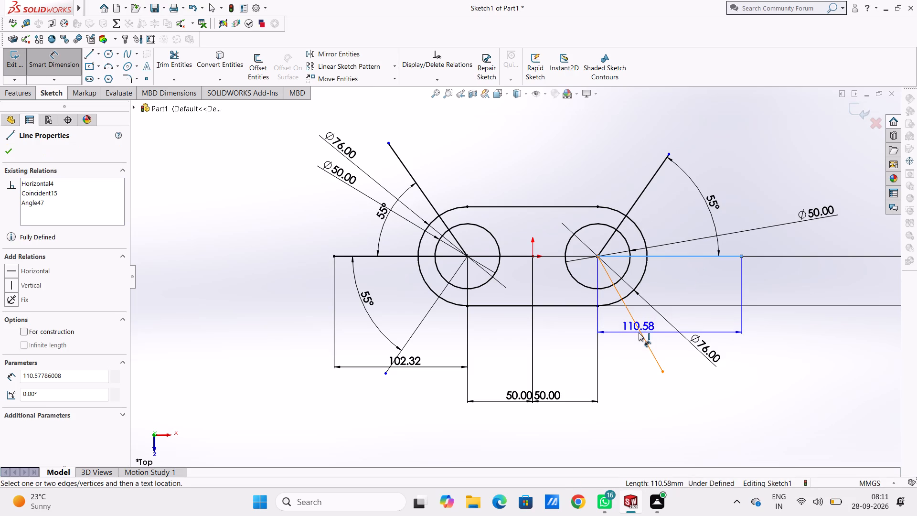
click(639, 333)
click(701, 333)
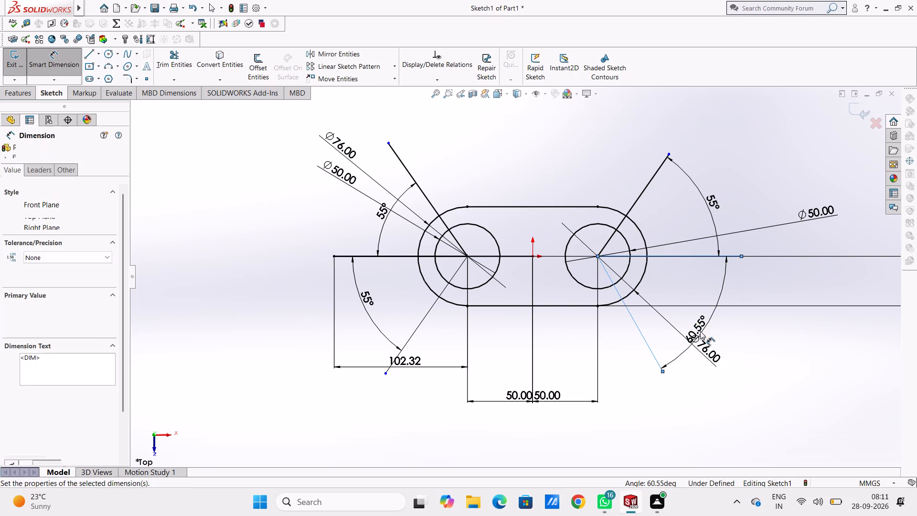
text(55)
key(Return)
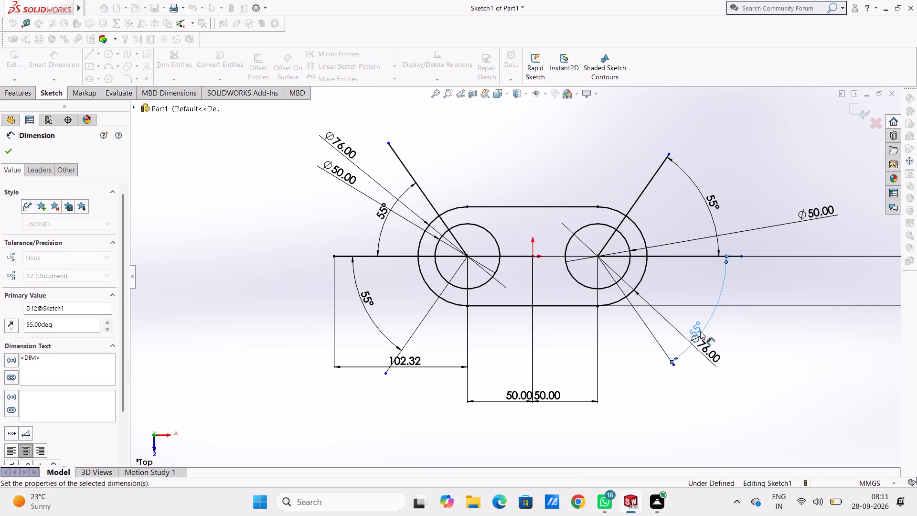
click(523, 172)
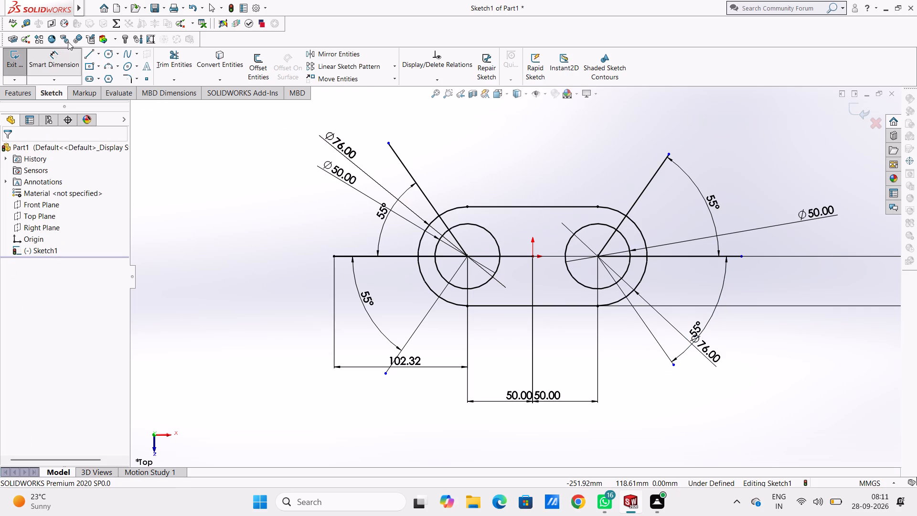
Sketch concentric circles of 12 mm and 5 mm radius where the left 50 mm circle crosses its upper angled line.
click(109, 53)
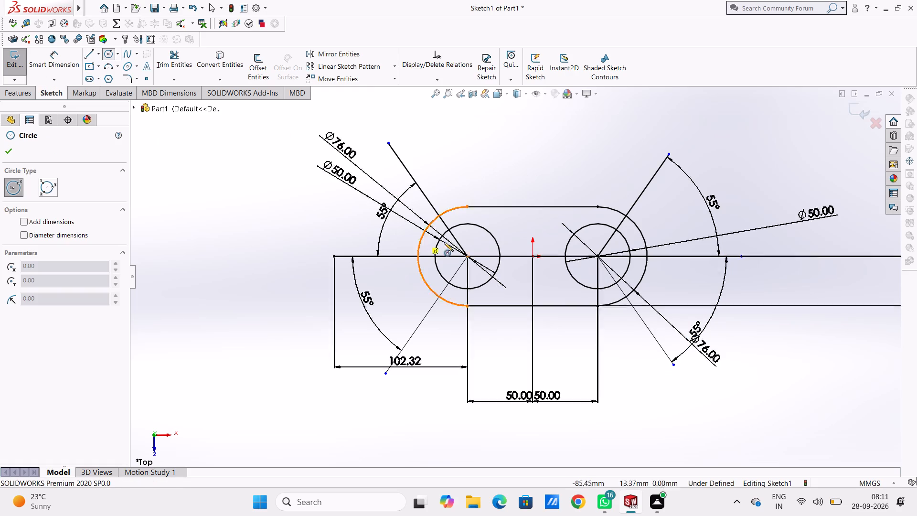
scroll(502, 246, down, 3)
scroll(408, 223, down, 4)
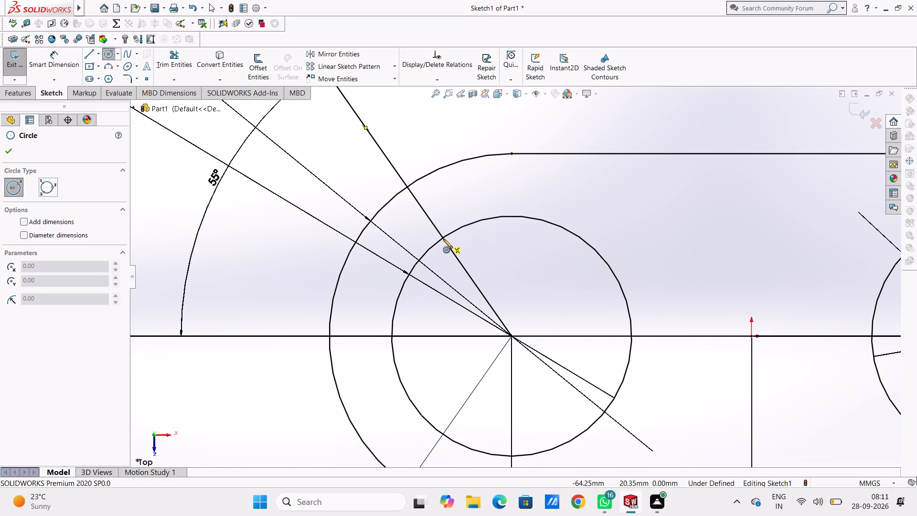
click(443, 237)
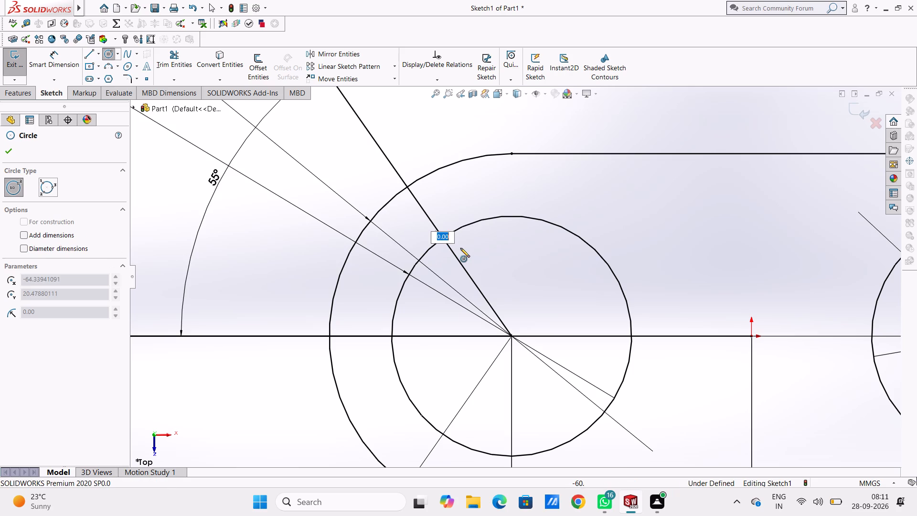
text(12)
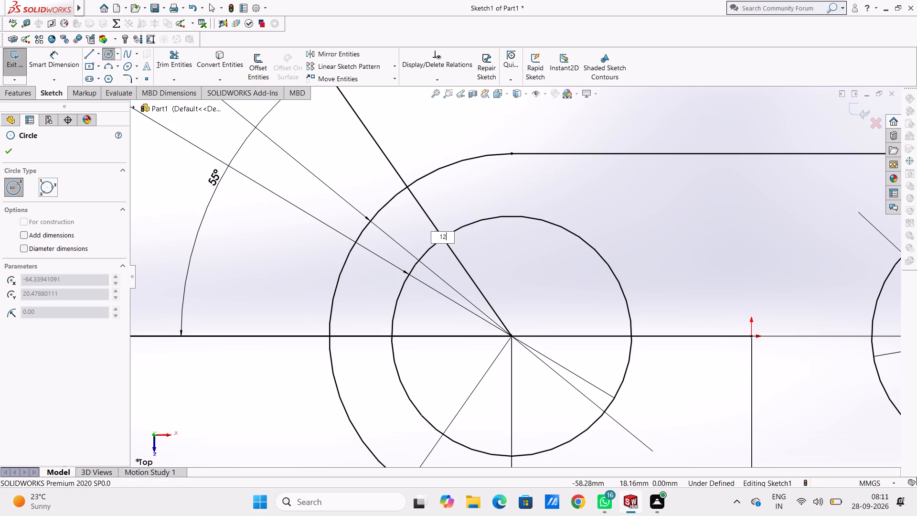
key(Return)
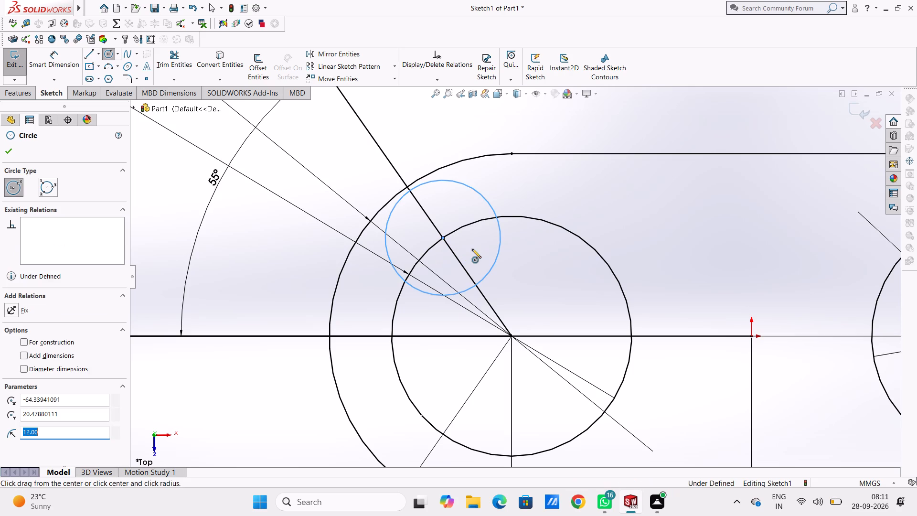
scroll(444, 254, up, 4)
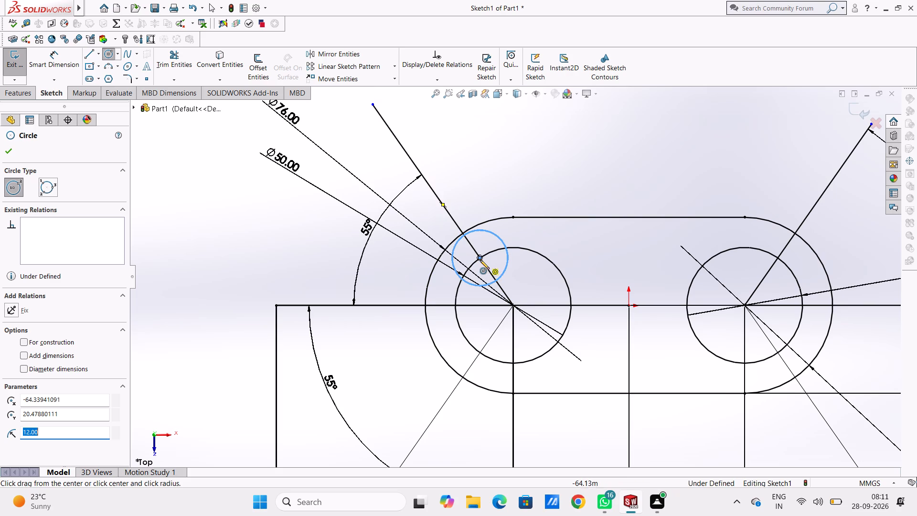
click(480, 257)
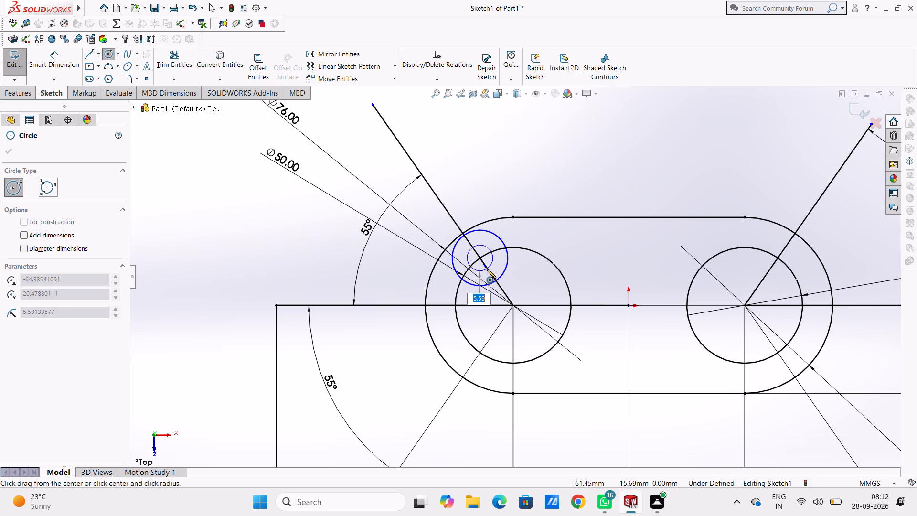
key(5)
key(Return)
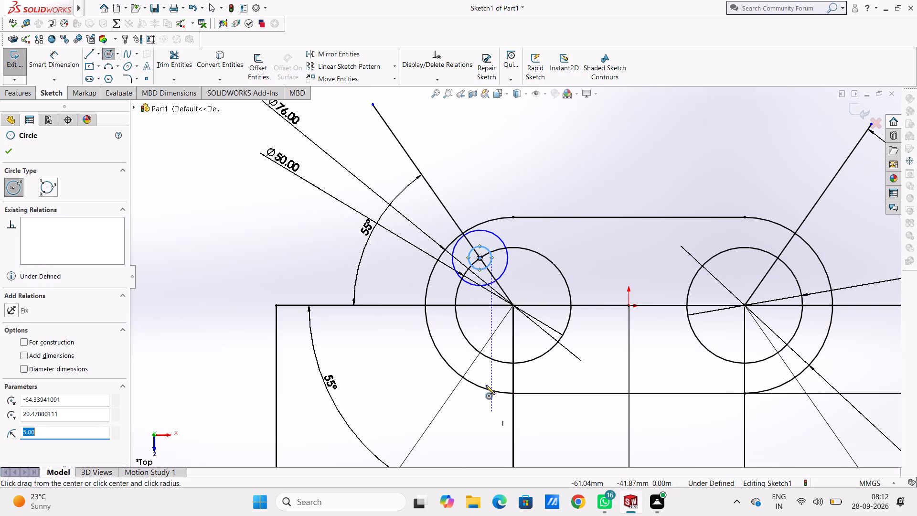
Sketch concentric circles of 5 mm and 10 mm radius where the left 50 mm circle crosses its lower angled line.
scroll(485, 374, down, 4)
scroll(491, 318, down, 4)
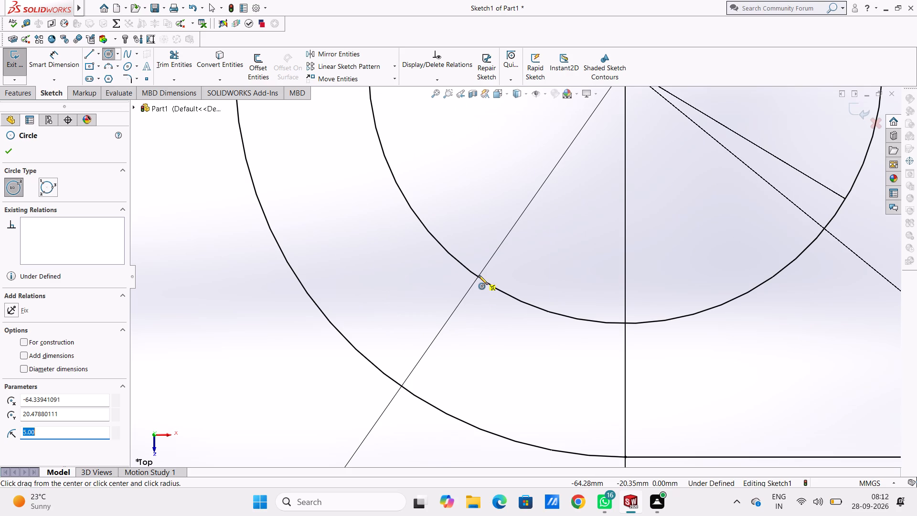
click(477, 276)
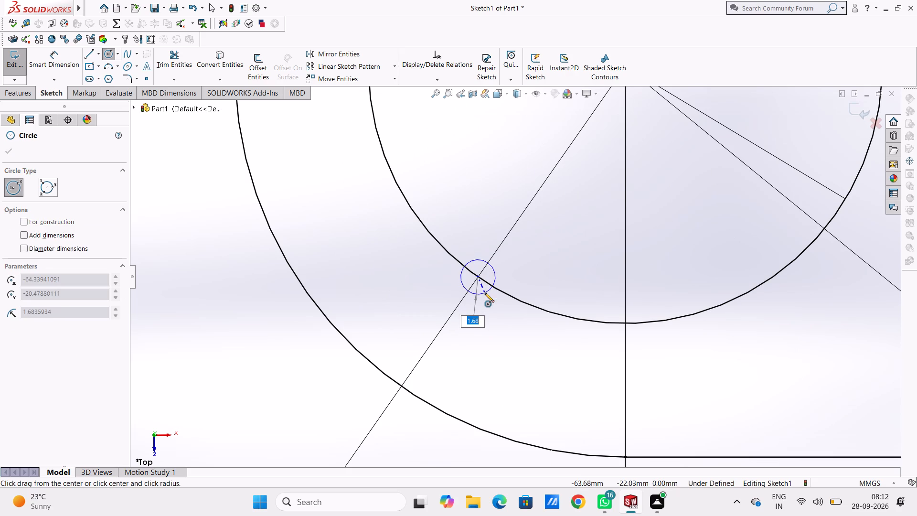
key(5)
key(Return)
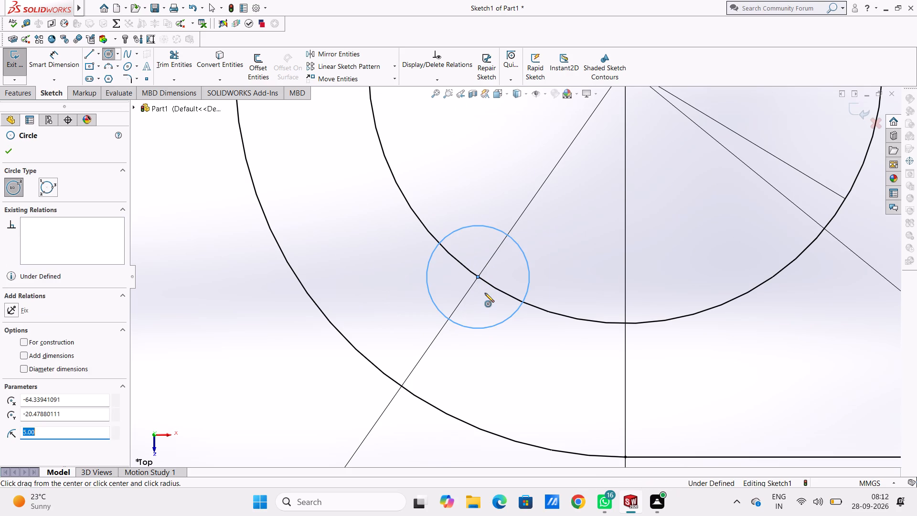
click(477, 276)
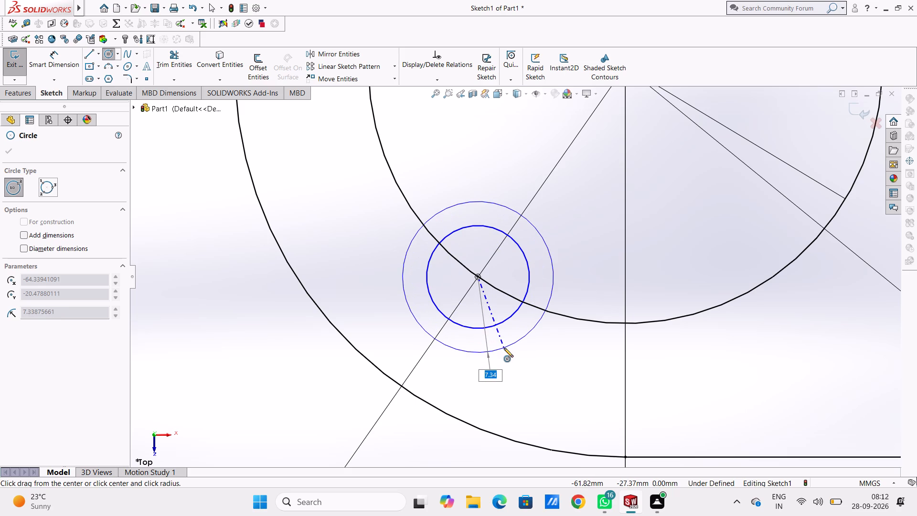
text(10)
key(Return)
Sketch concentric circles of 5 mm and 10 mm radius where the right 50 mm circle crosses its upper angled line.
scroll(504, 348, up, 5)
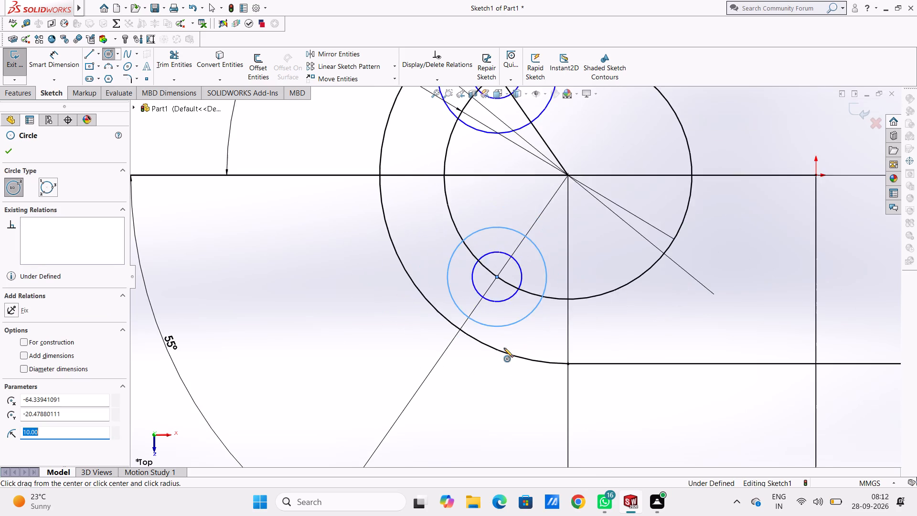
scroll(504, 348, up, 7)
scroll(684, 289, down, 1)
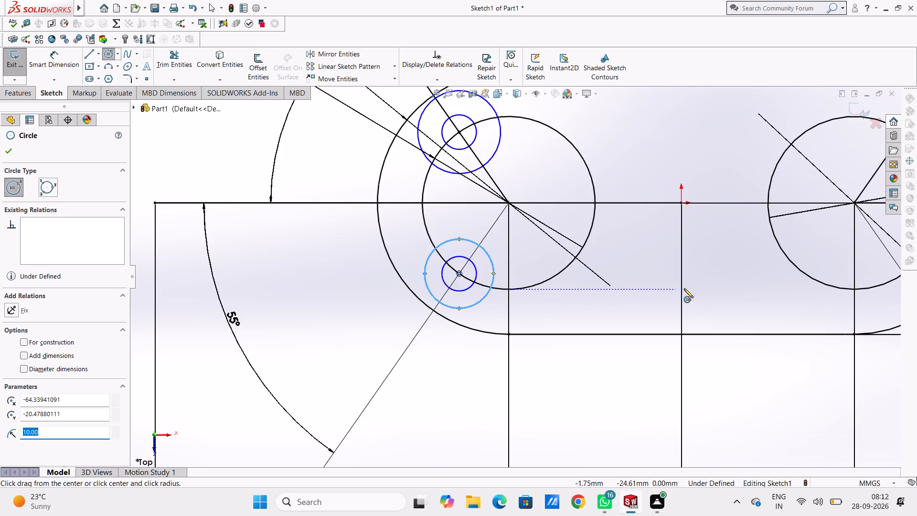
scroll(684, 288, up, 4)
scroll(663, 242, down, 4)
scroll(670, 179, down, 2)
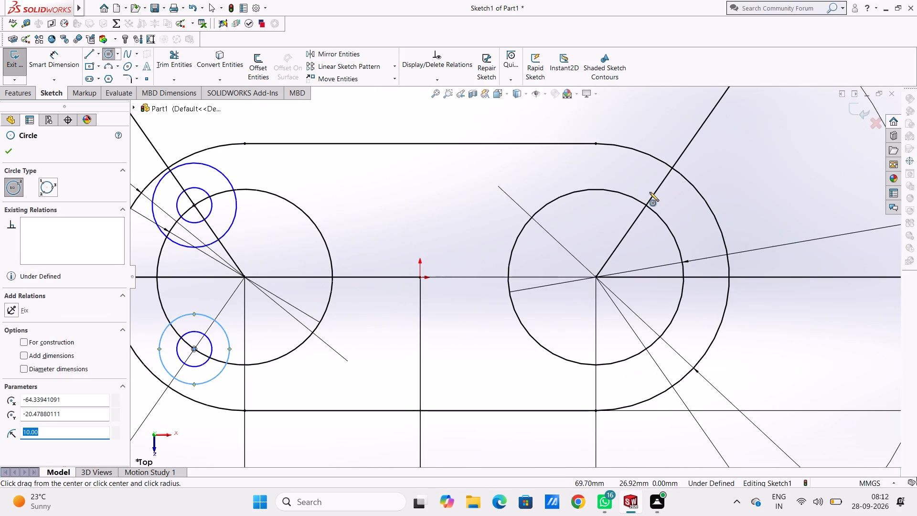
scroll(650, 192, down, 2)
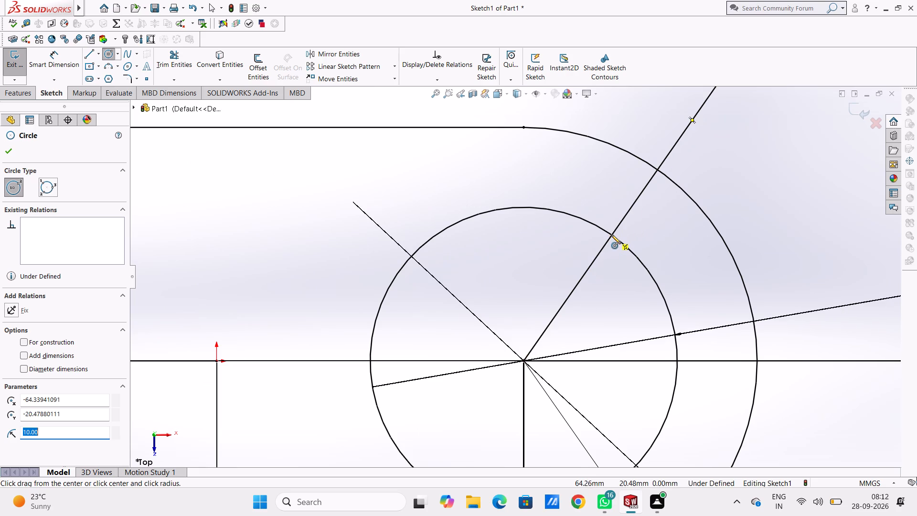
click(611, 234)
key(5)
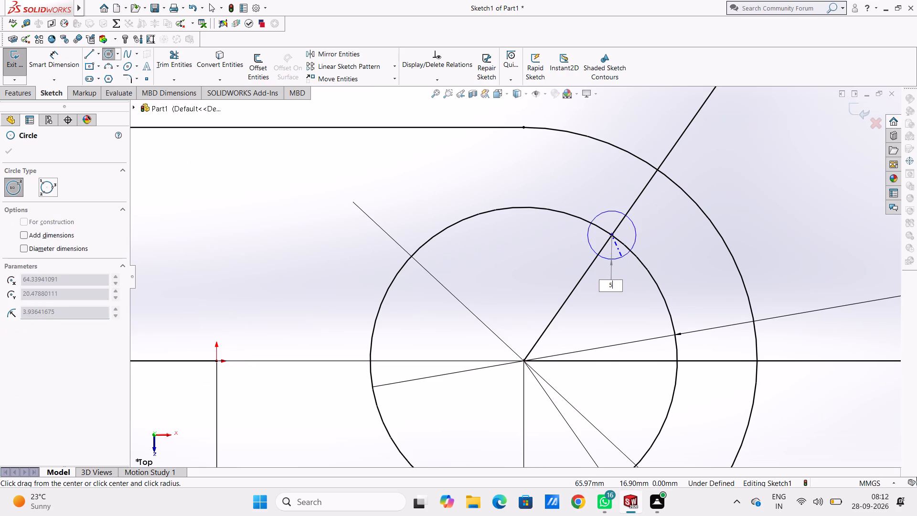
key(Return)
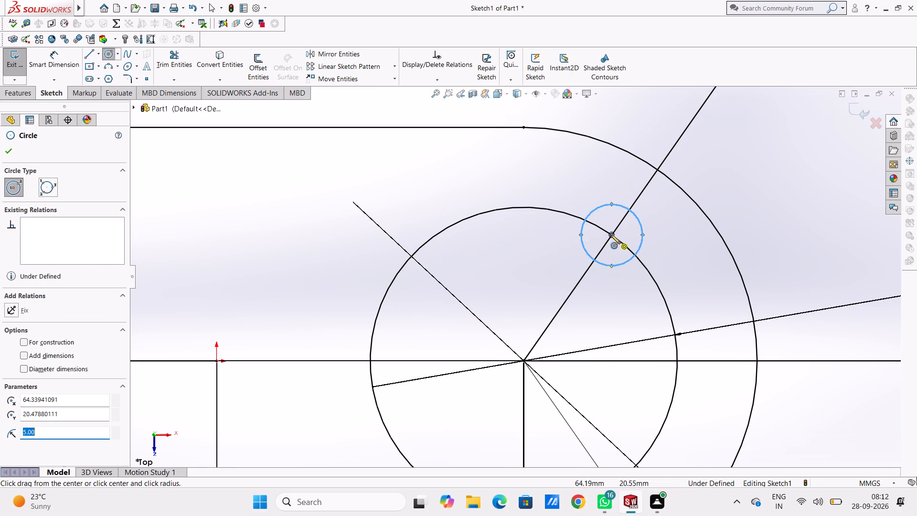
click(611, 235)
text(10)
key(Return)
Sketch concentric circles of 5 mm and 10 mm radius where the right 50 mm circle crosses its lower angled line.
scroll(638, 281, up, 11)
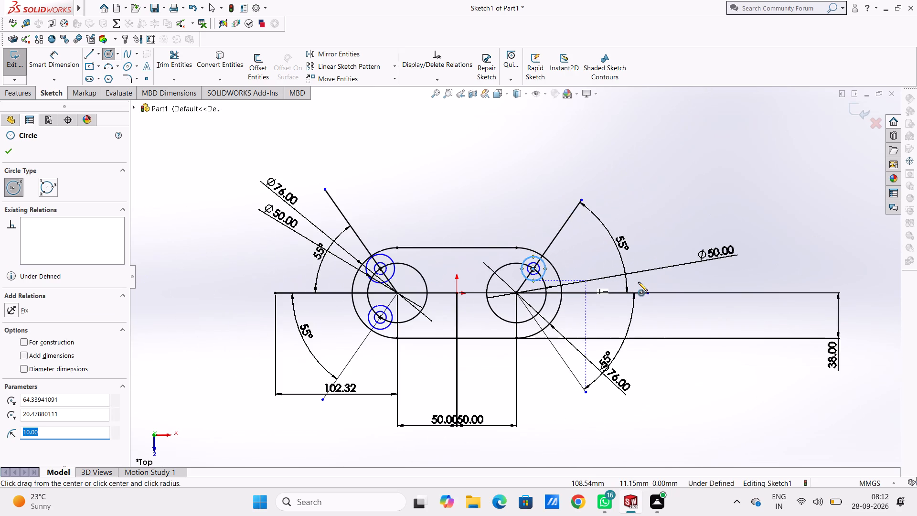
scroll(545, 334, down, 4)
scroll(545, 275, down, 5)
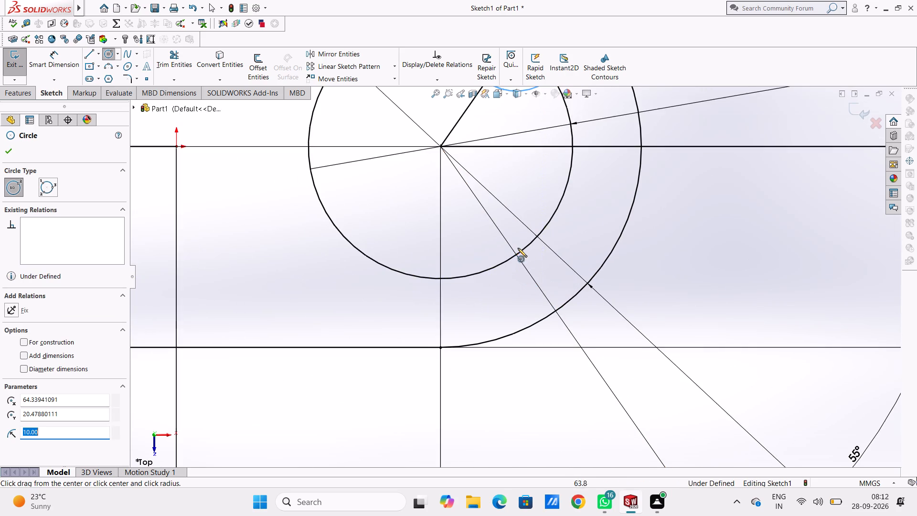
click(515, 253)
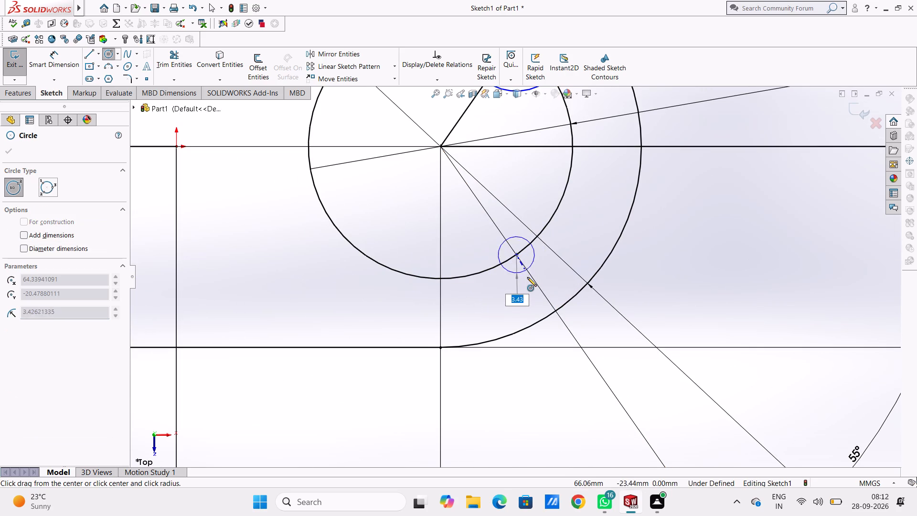
key(5)
key(Return)
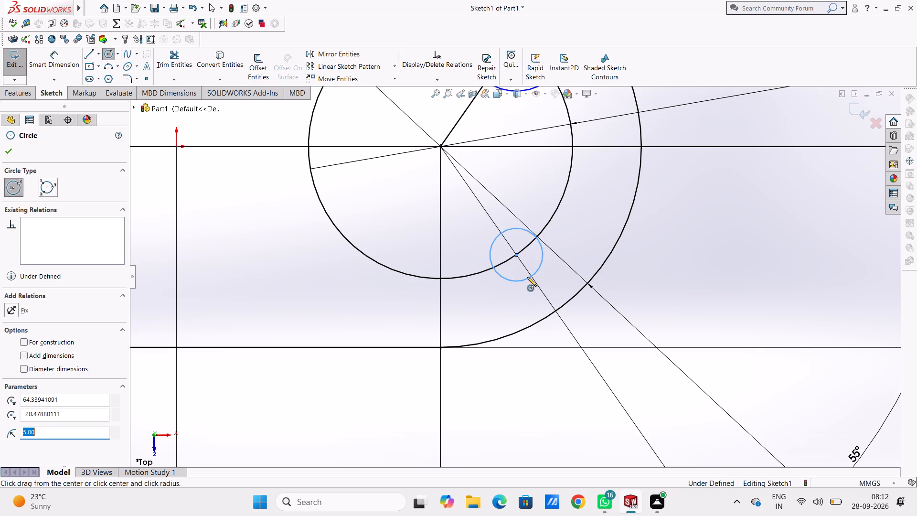
click(515, 253)
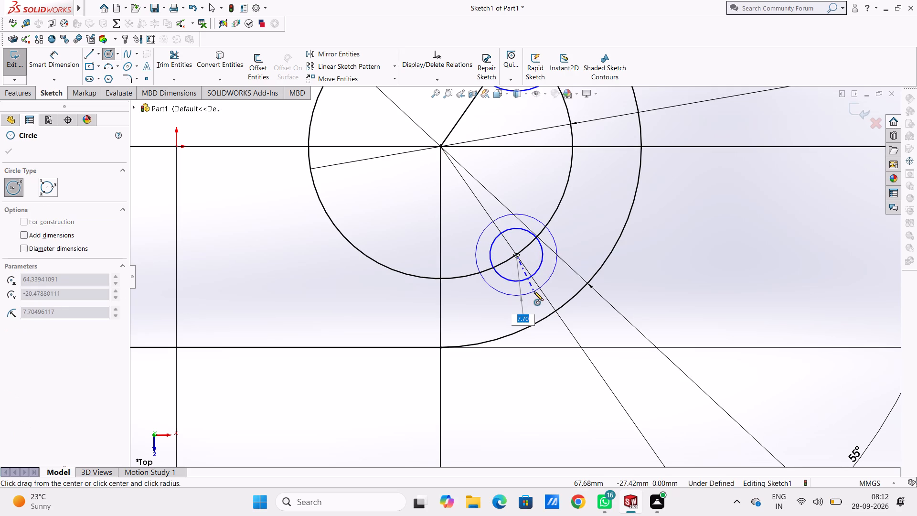
text(10)
key(Return)
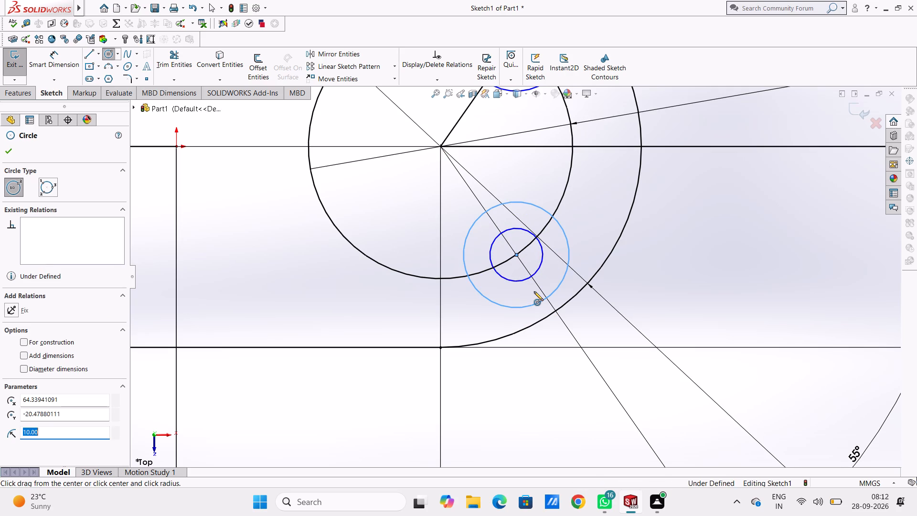
key(Escape)
key(Escape)
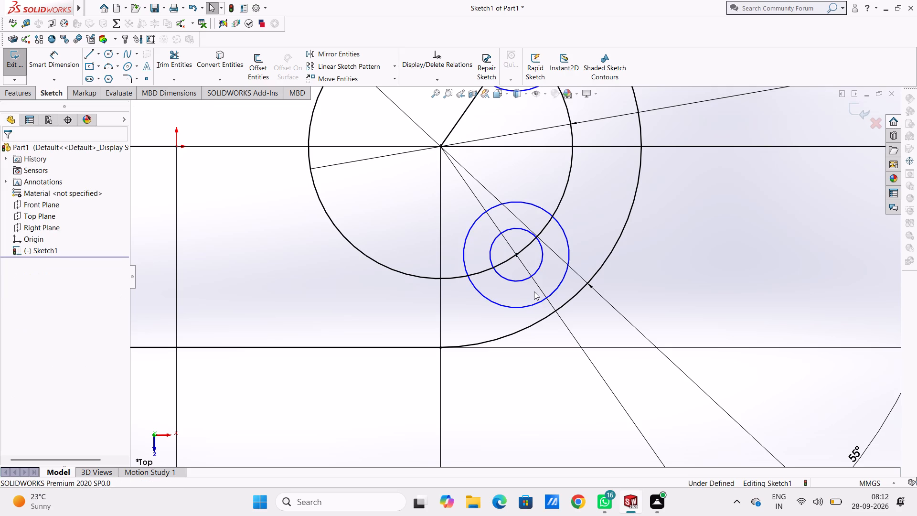
scroll(534, 291, up, 13)
scroll(452, 225, down, 4)
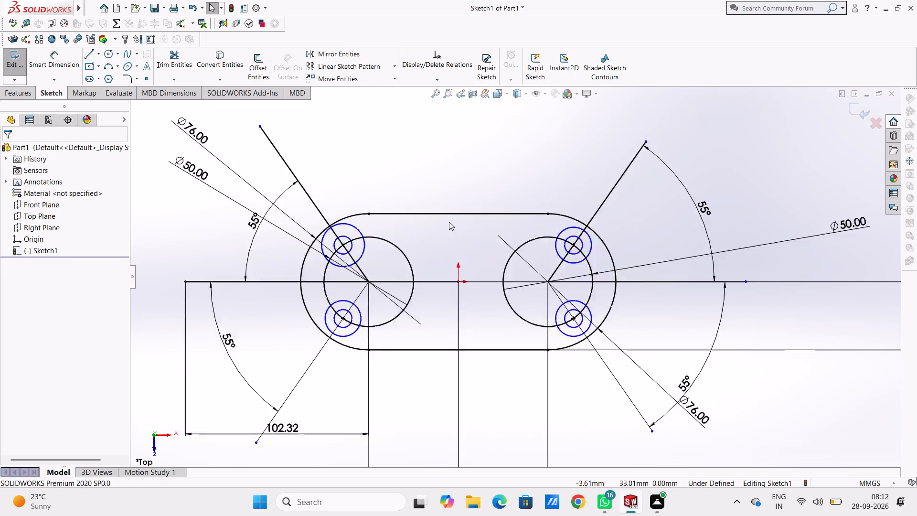
Dimension the concentric circles on the left hole's upper angled line, outer diameter 20 mm and inner diameter 10 mm.
click(50, 58)
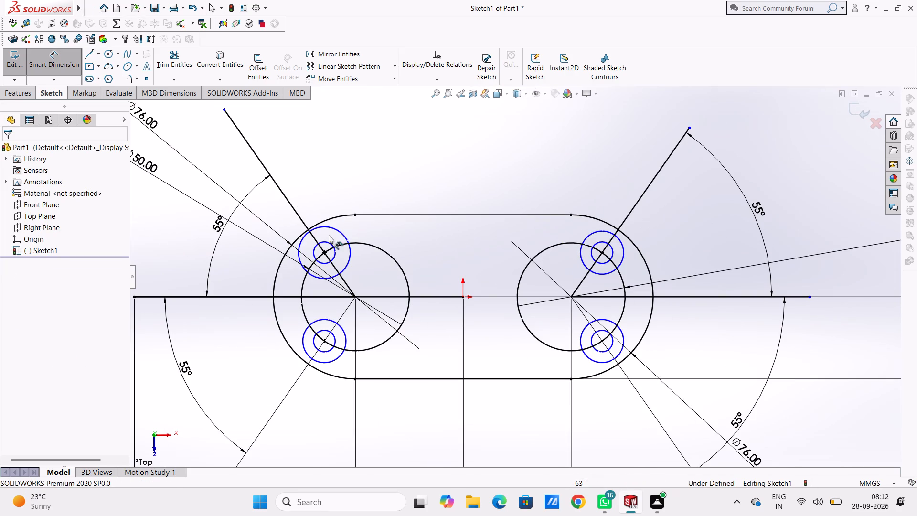
click(346, 234)
click(480, 147)
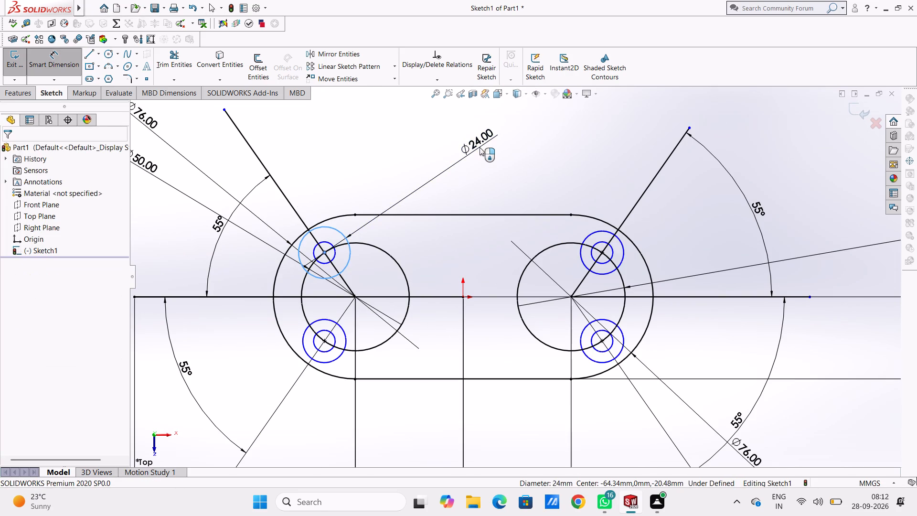
text(20)
key(Return)
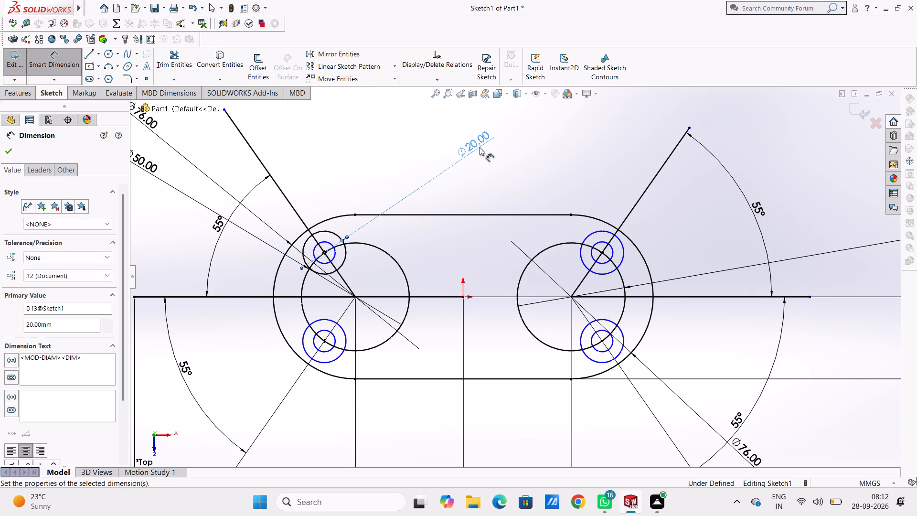
click(387, 157)
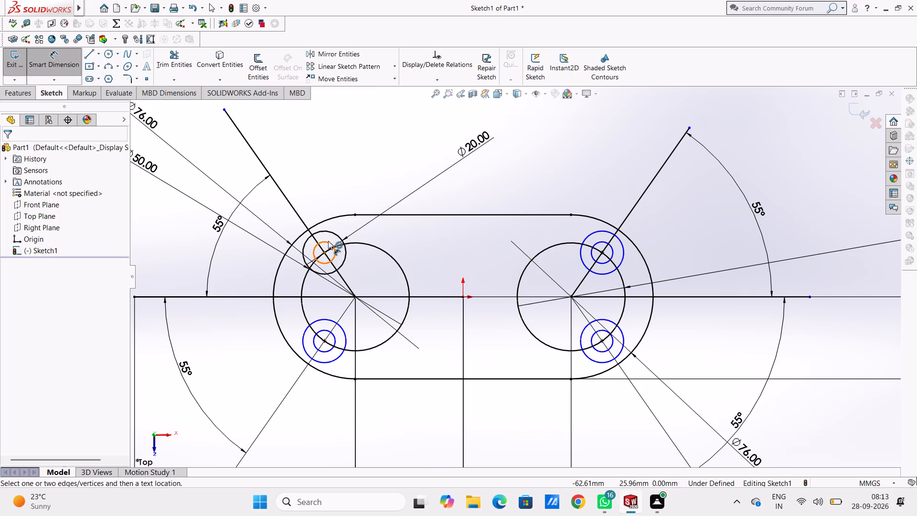
click(328, 241)
click(370, 149)
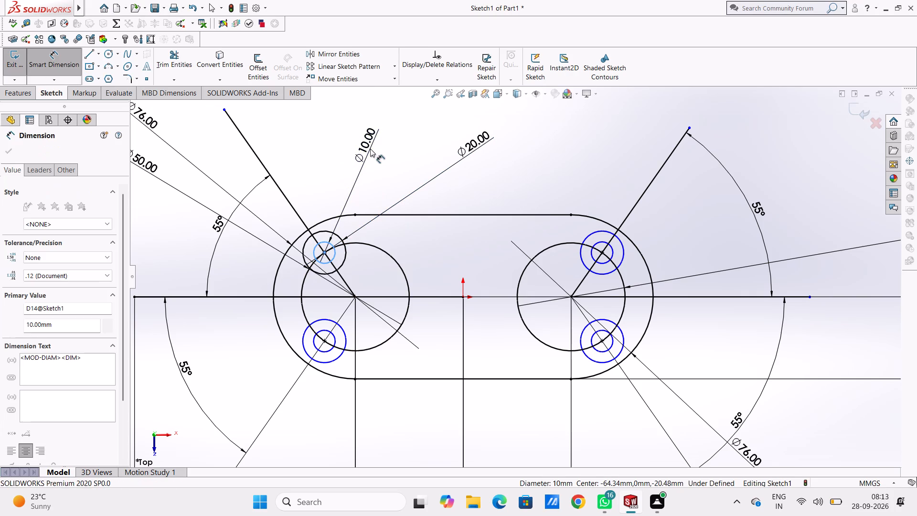
click(328, 138)
click(308, 145)
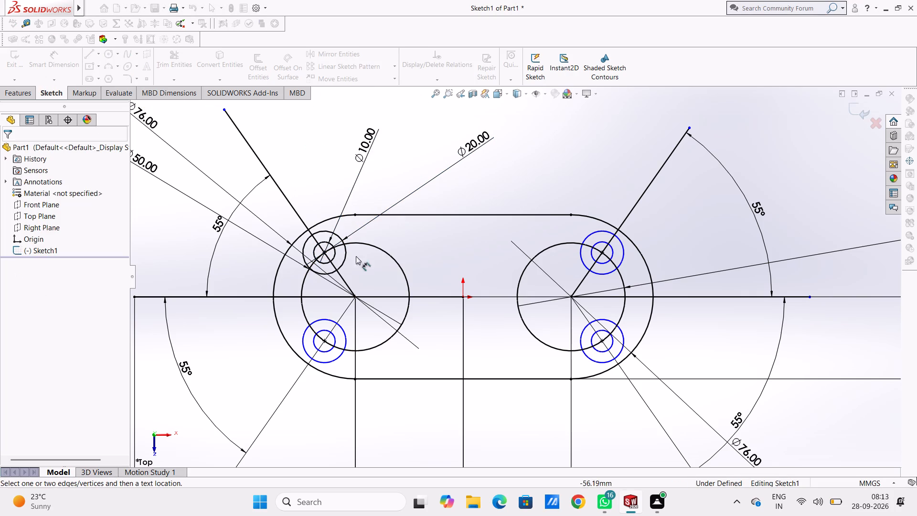
Dimension the concentric circles on the left hole's lower angled line, outer diameter 20 mm and inner diameter 10 mm.
scroll(369, 332, up, 4)
scroll(414, 313, down, 7)
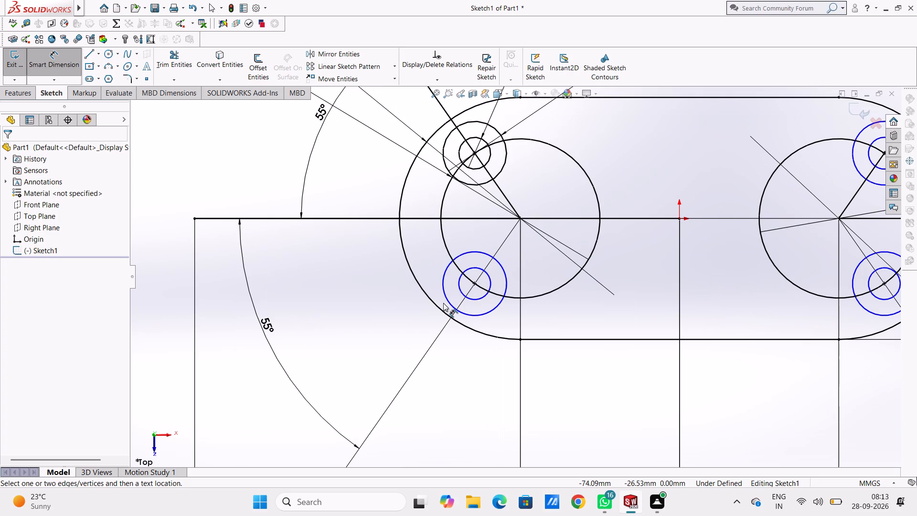
click(444, 297)
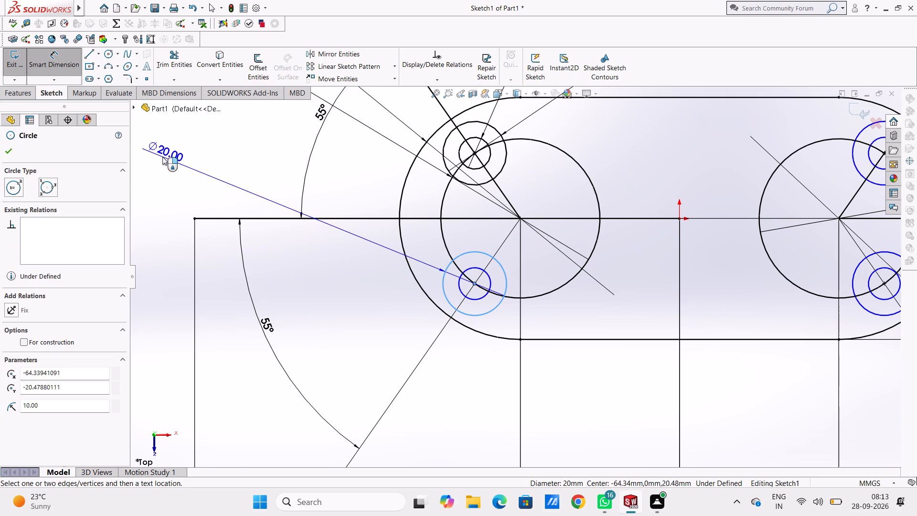
click(164, 160)
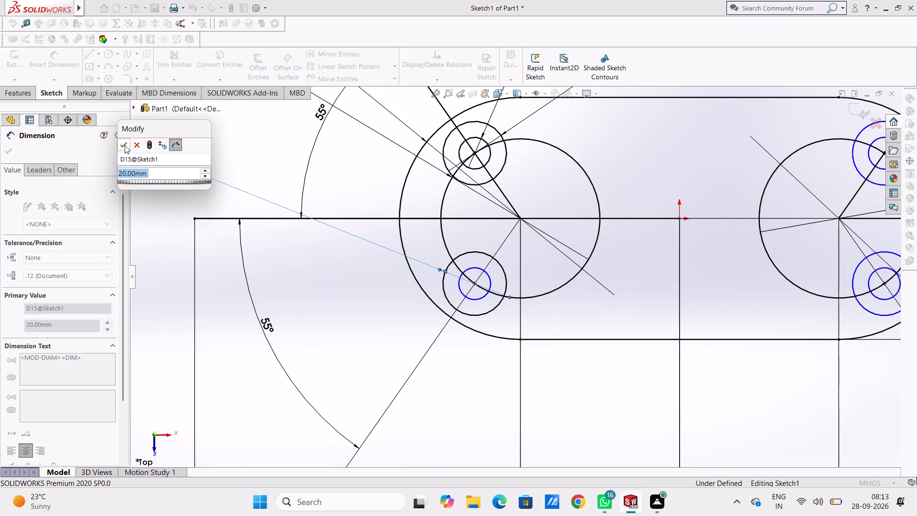
click(125, 145)
click(320, 278)
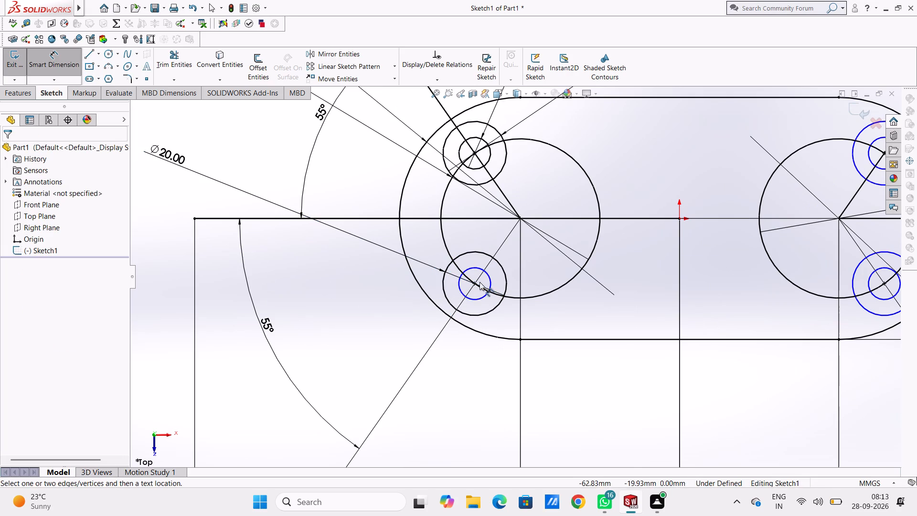
click(460, 290)
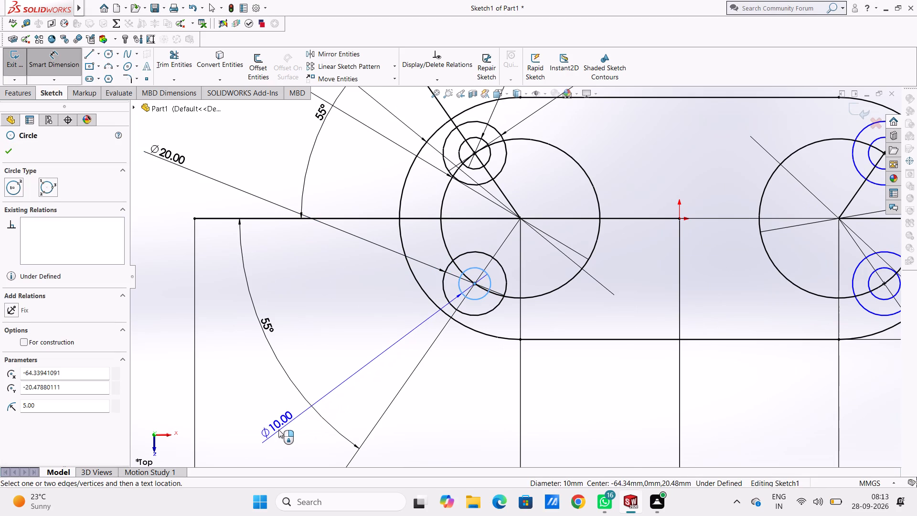
click(278, 430)
click(235, 418)
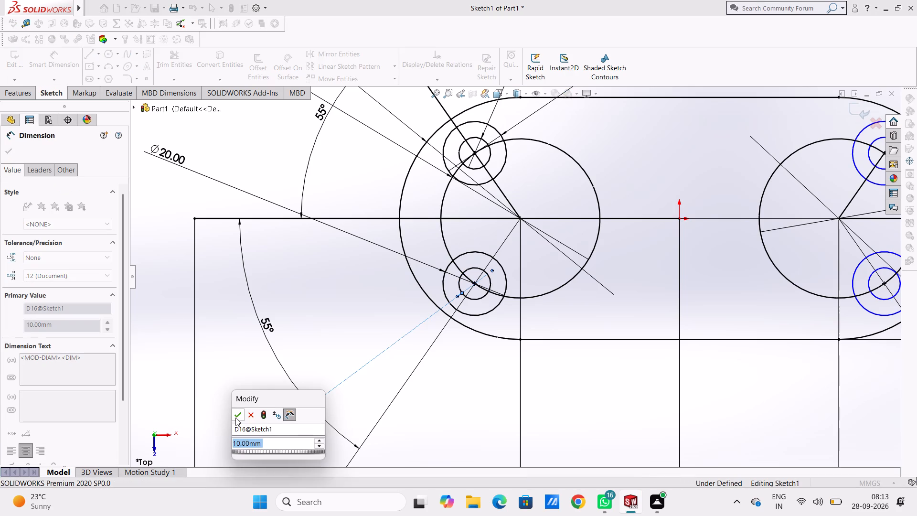
click(231, 391)
Dimension the concentric circles on the right hole's lower angled line, inner diameter 10 mm and outer diameter 20 mm.
scroll(504, 378, up, 6)
scroll(664, 308, down, 2)
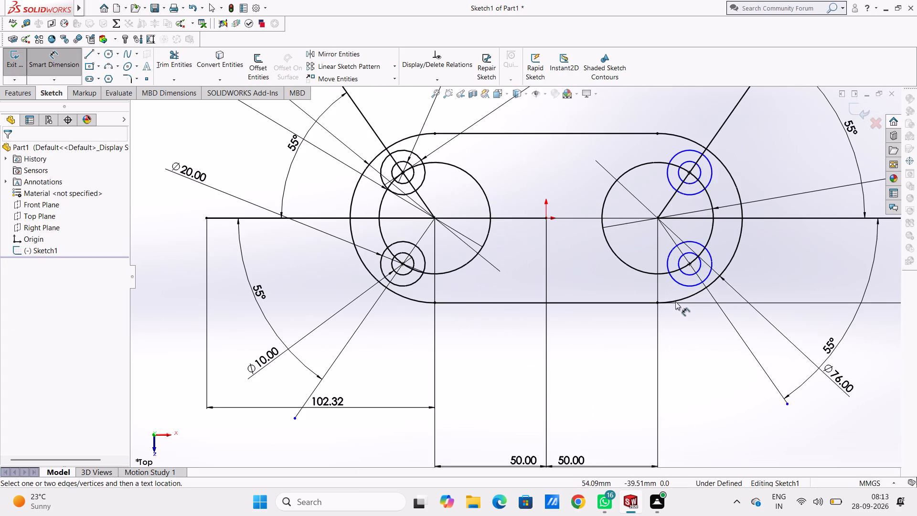
click(691, 276)
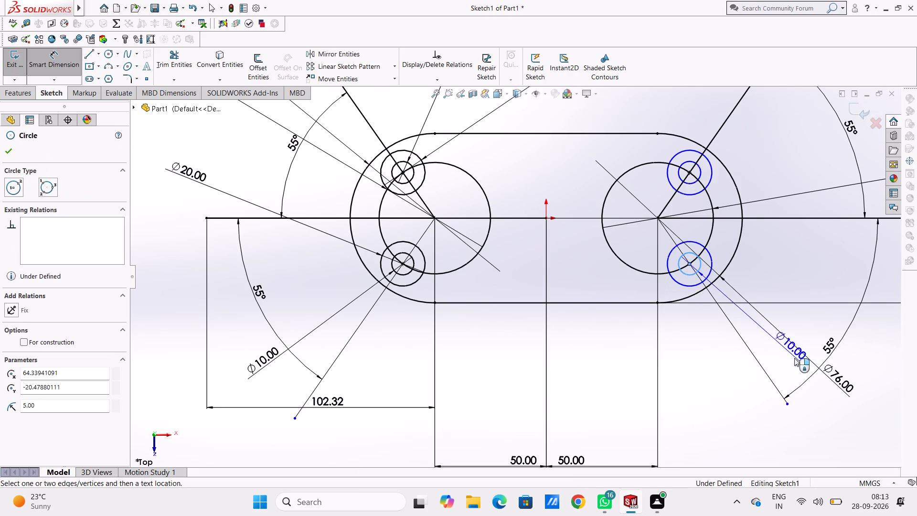
click(839, 419)
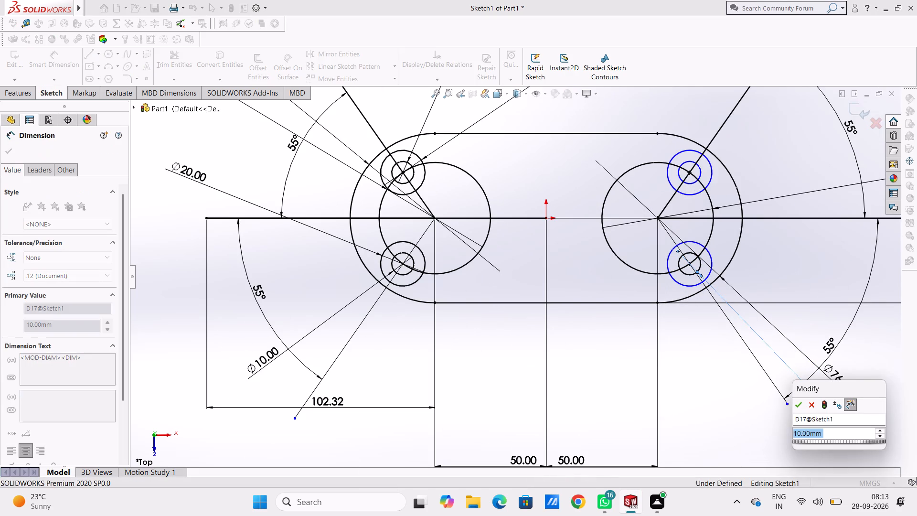
click(797, 403)
click(729, 398)
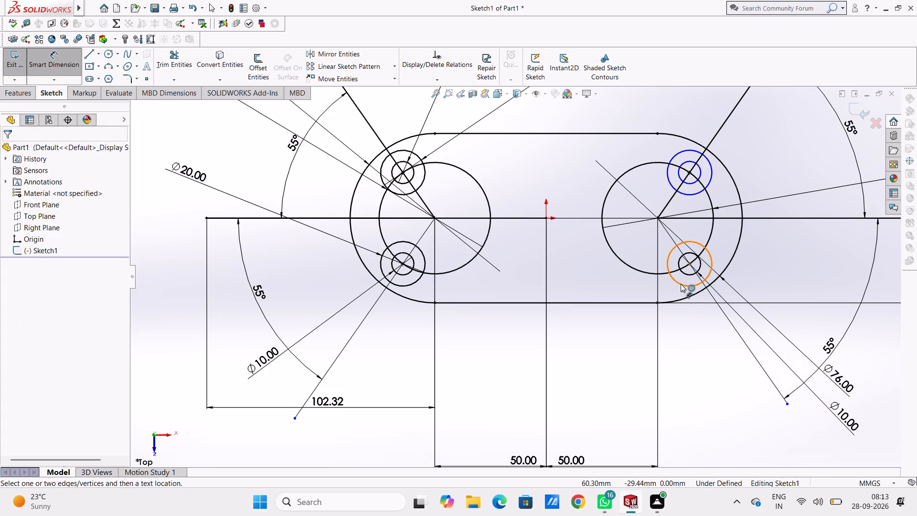
click(681, 284)
click(772, 420)
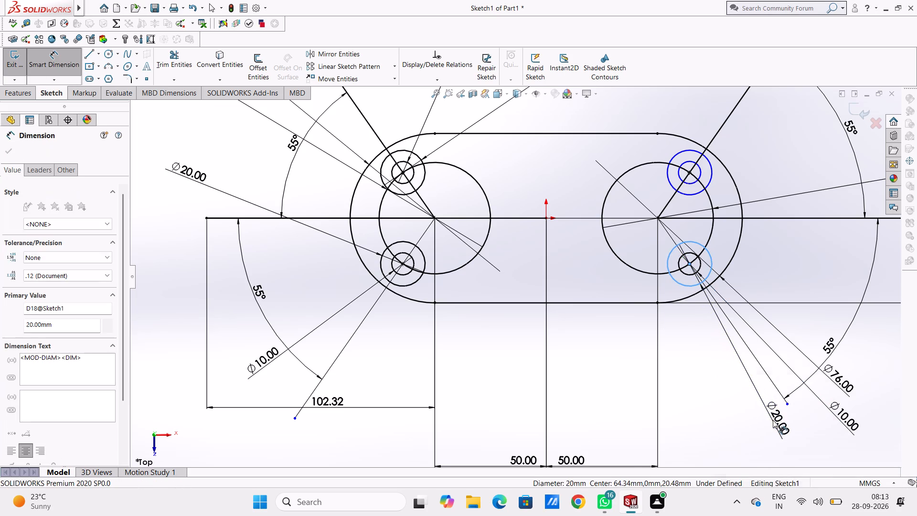
click(734, 405)
click(704, 377)
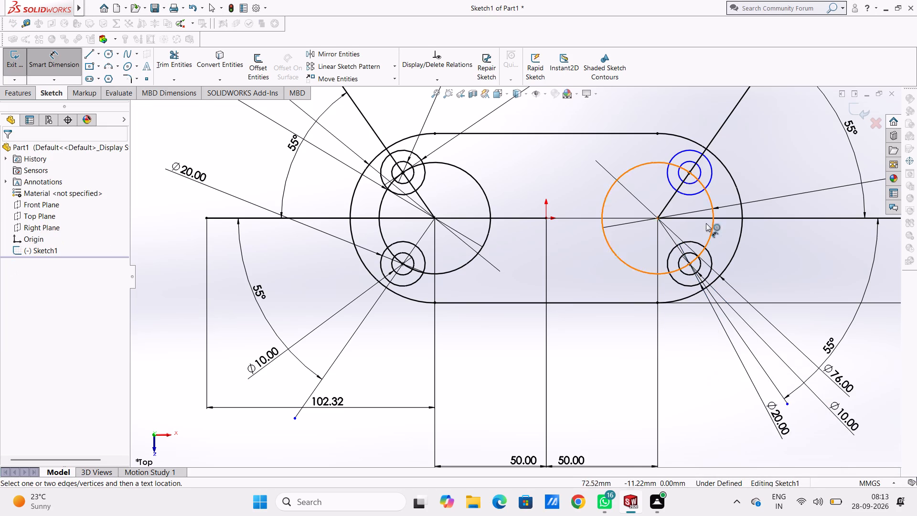
Dimension the concentric circles on the right hole's upper angled line, outer diameter 20 mm and inner diameter 10 mm.
scroll(706, 219, up, 4)
click(612, 205)
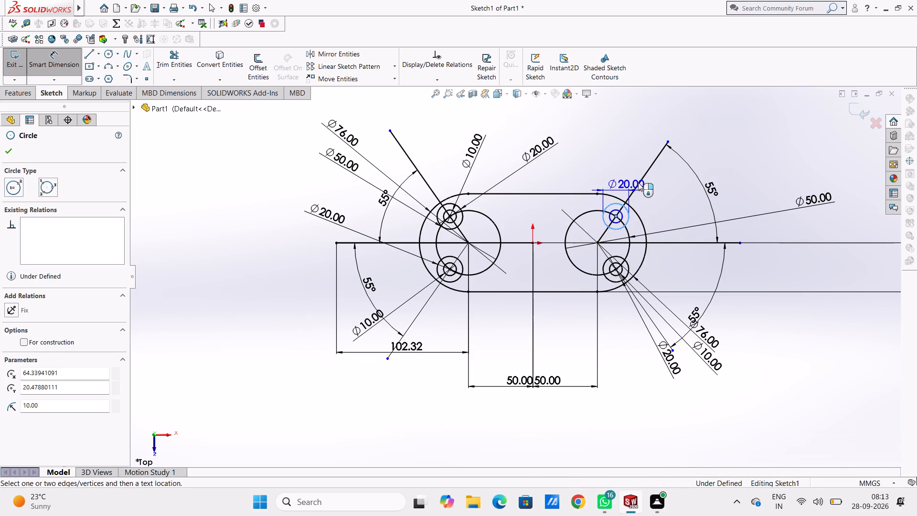
click(806, 178)
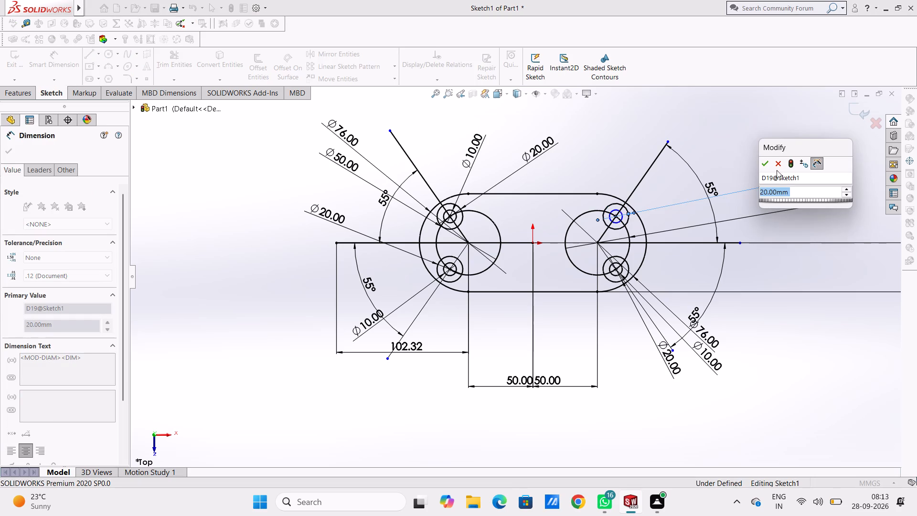
click(766, 166)
click(741, 149)
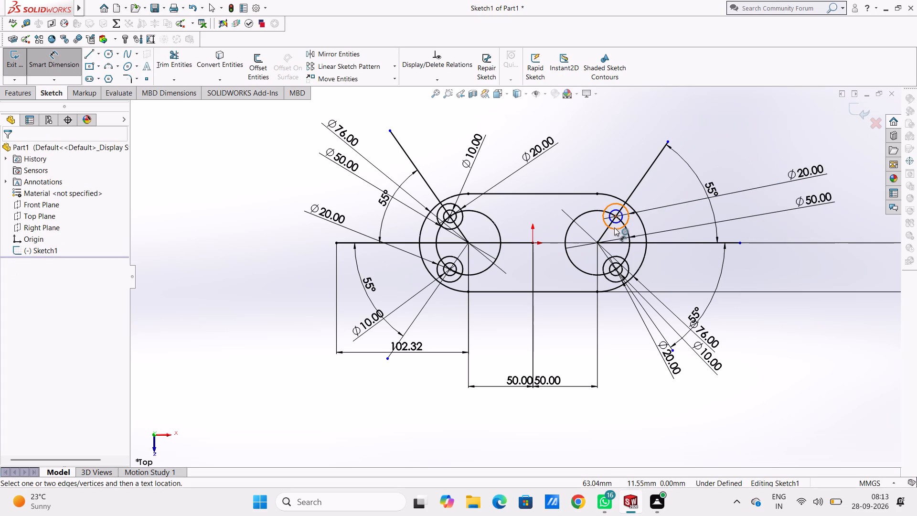
click(616, 224)
click(799, 321)
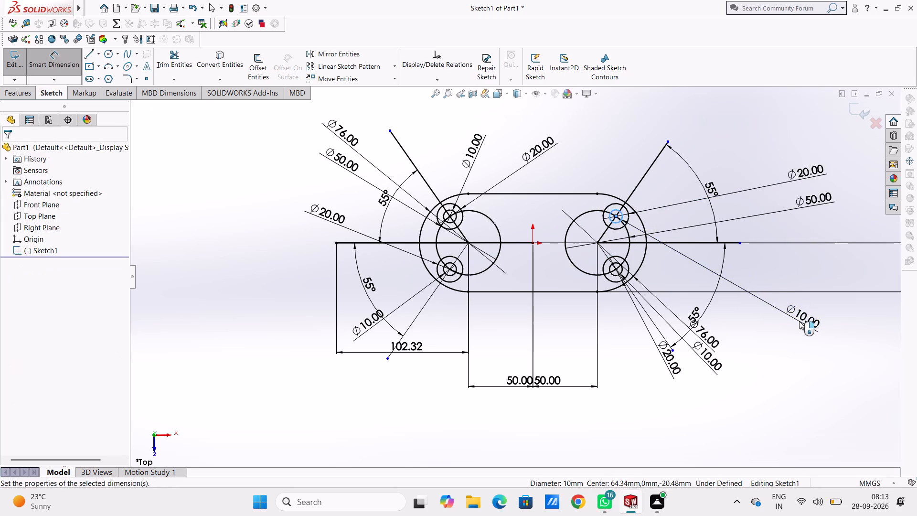
click(759, 311)
click(740, 172)
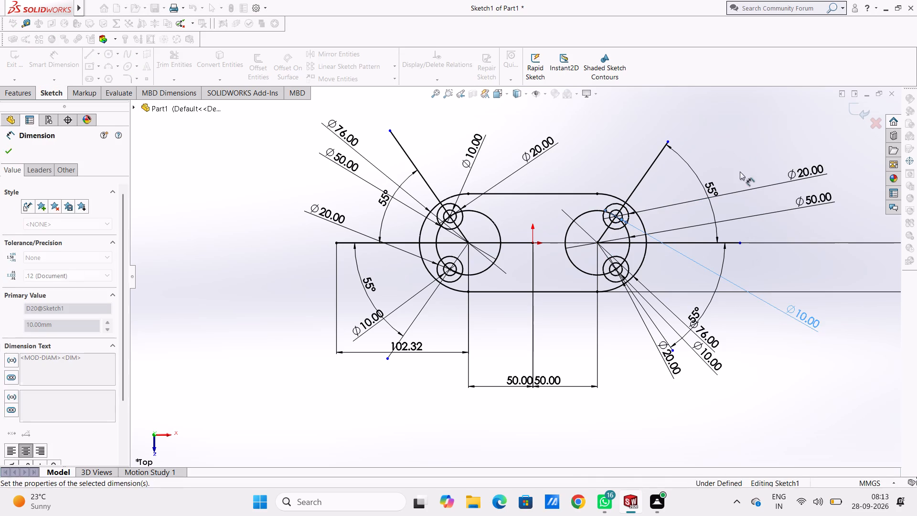
Trim away the arcs of the left 50 mm circle, using Trim to closest and keeping the small concentric circles.
scroll(549, 247, down, 4)
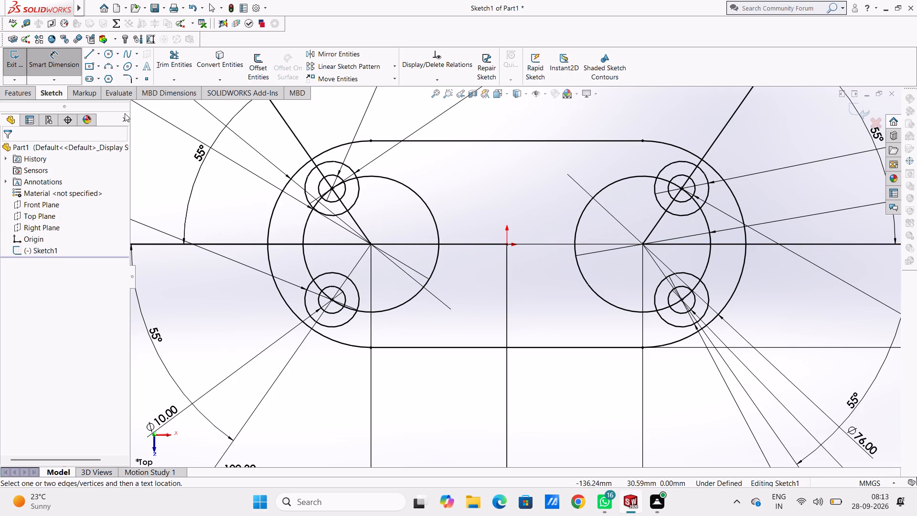
click(173, 61)
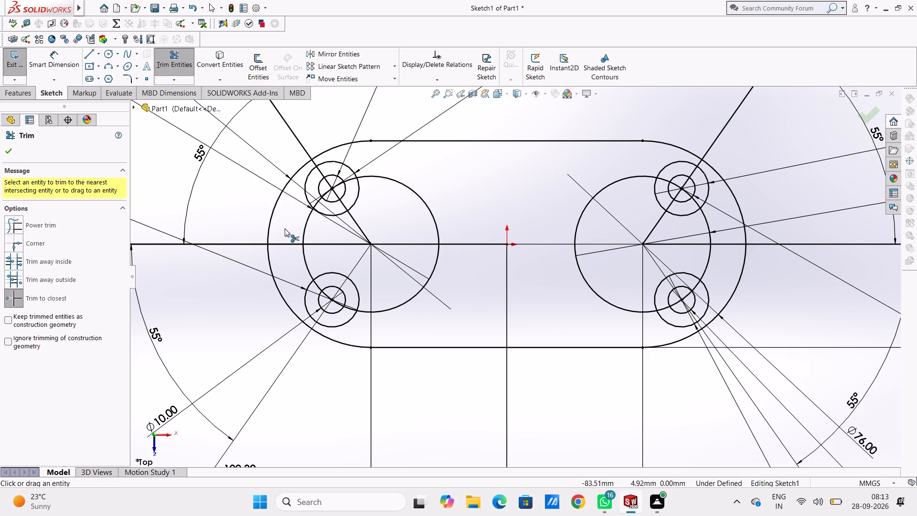
click(305, 232)
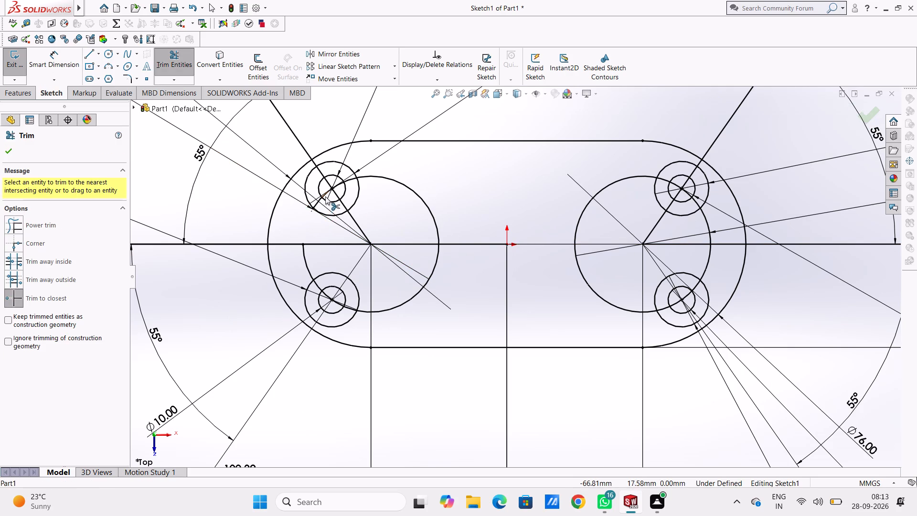
click(328, 192)
click(341, 184)
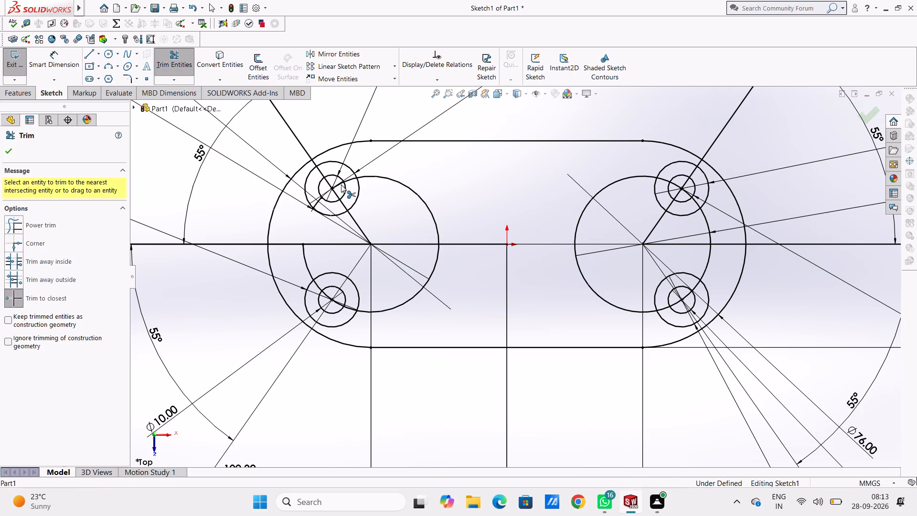
click(319, 201)
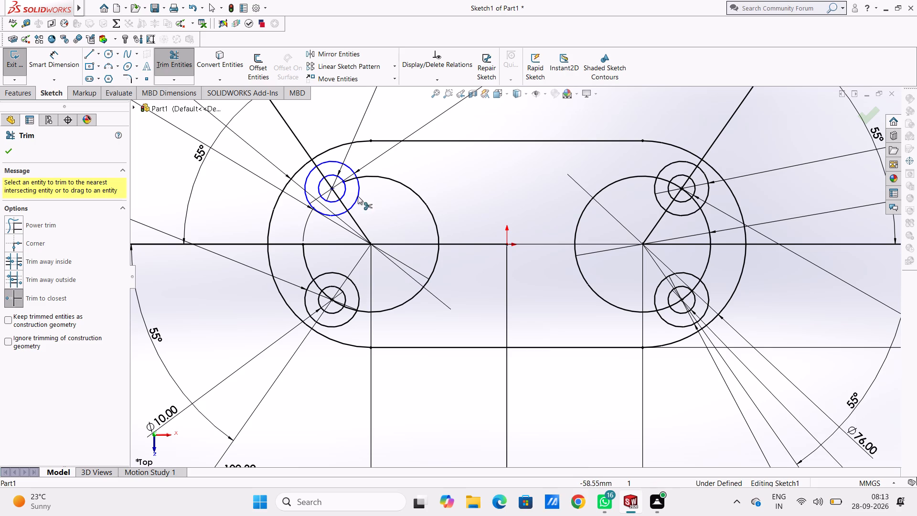
click(374, 172)
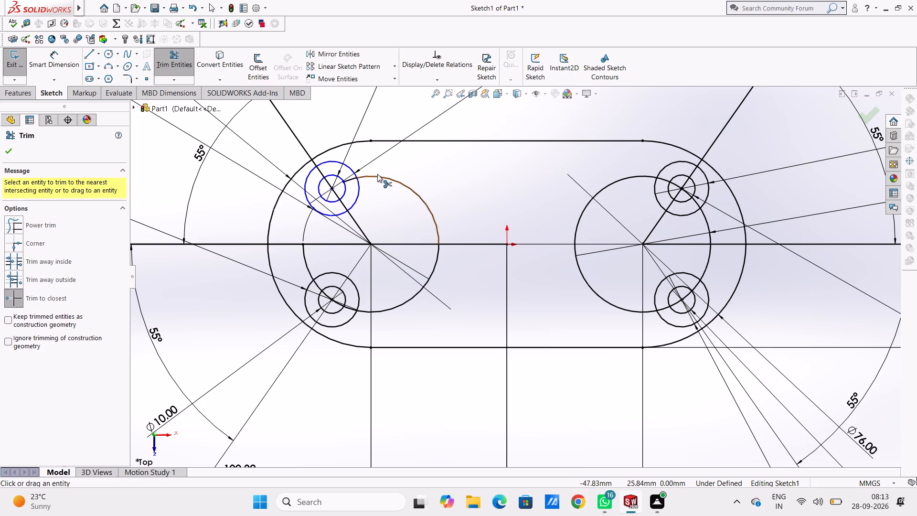
click(378, 174)
click(433, 270)
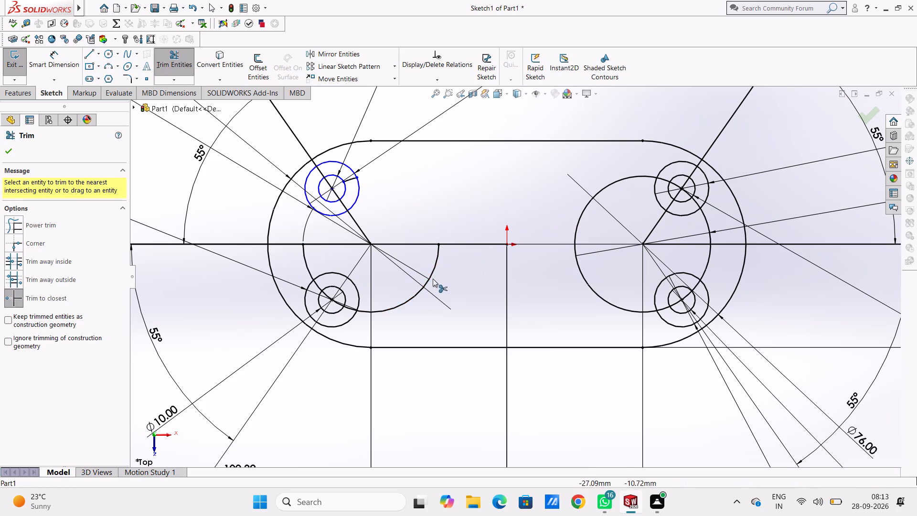
click(349, 307)
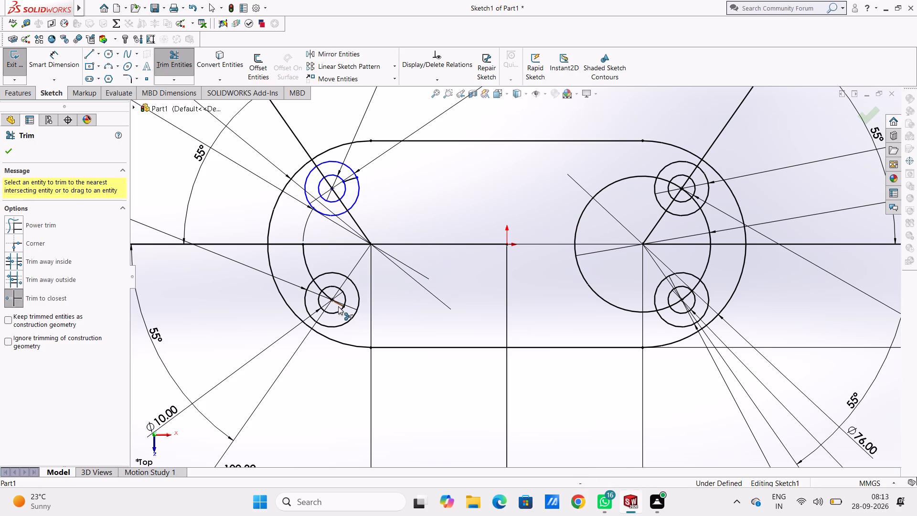
click(337, 303)
click(328, 296)
click(317, 285)
click(306, 267)
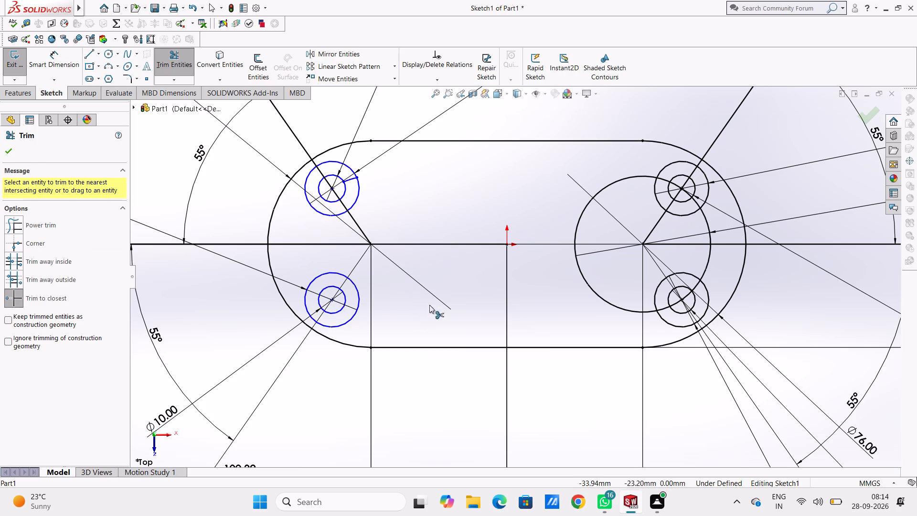
key(Escape)
key(Escape)
Delete the horizontal line running from the origin through the center of the slot's left end.
click(450, 244)
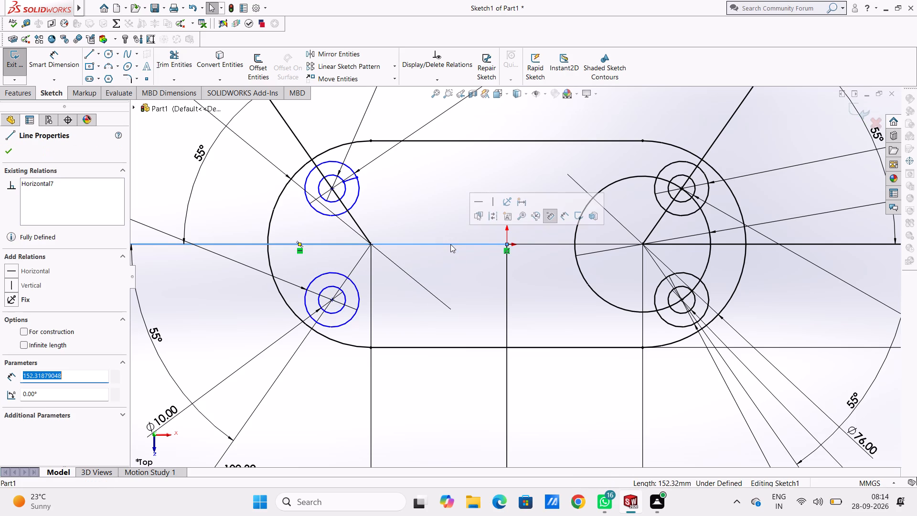
key(Delete)
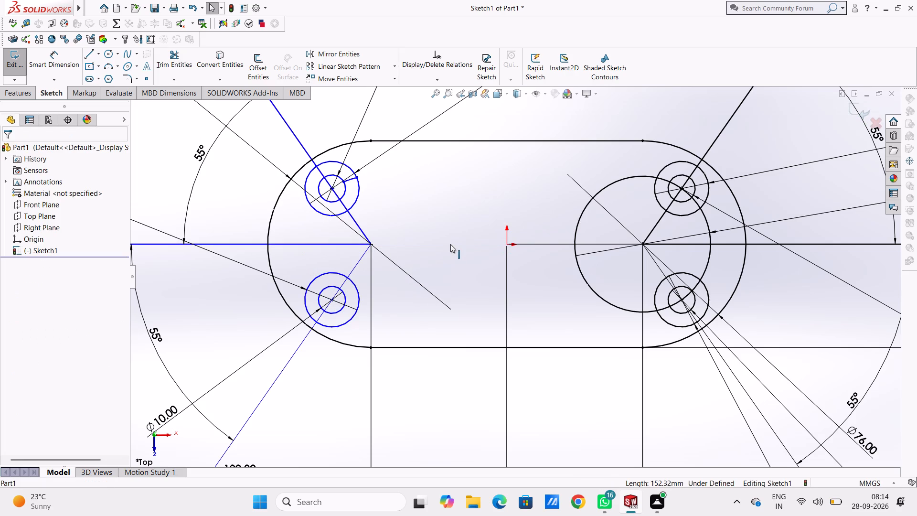
Delete the horizontal helper lines running outward from both slot end centers, along with the 38 mm dimension to the lower edge.
click(332, 242)
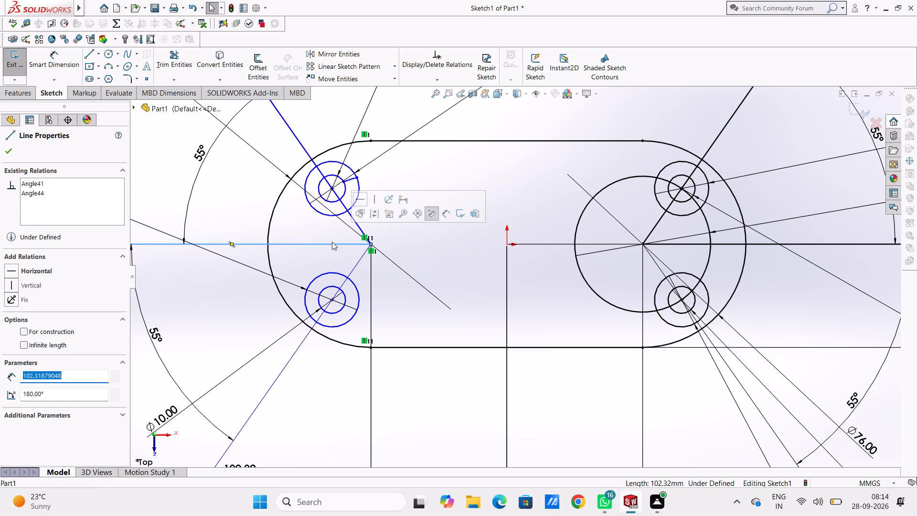
key(Delete)
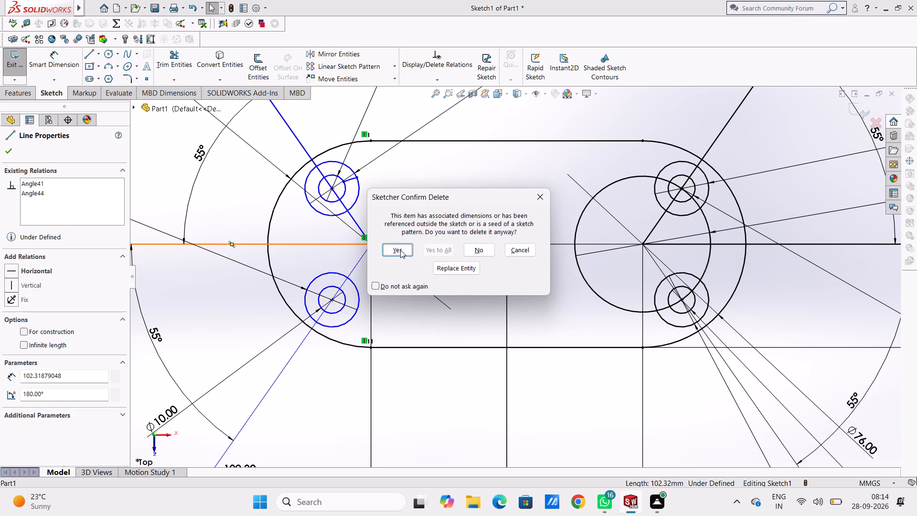
click(399, 250)
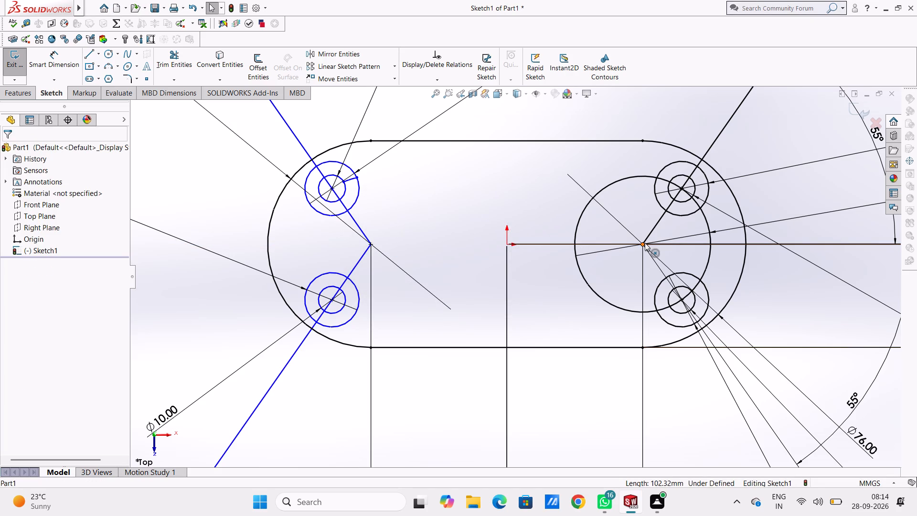
click(612, 243)
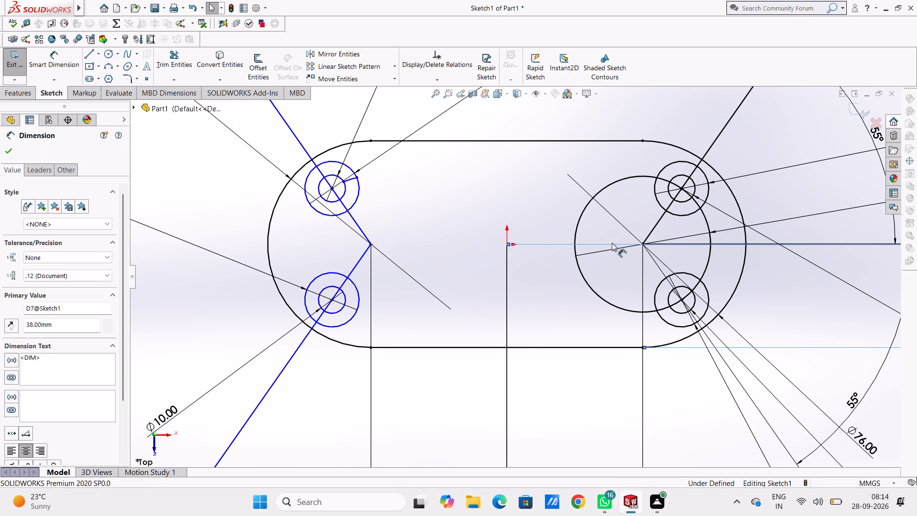
key(Delete)
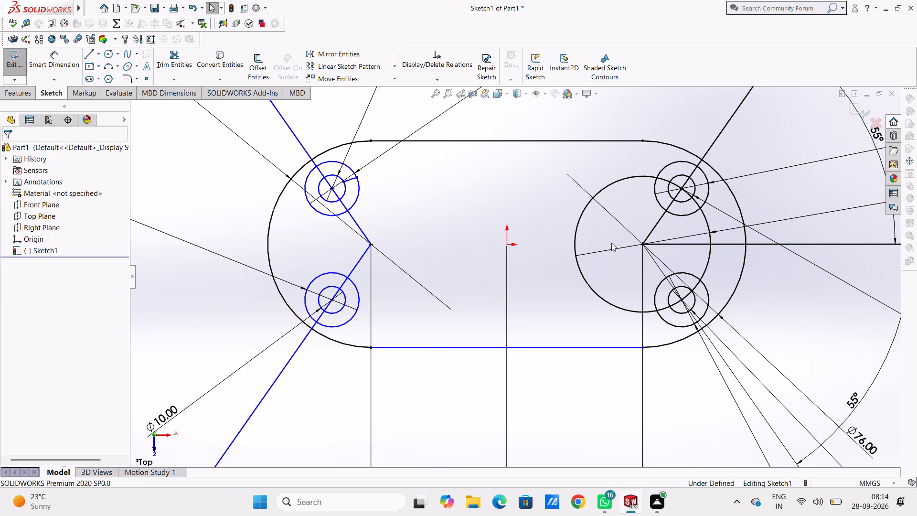
click(691, 247)
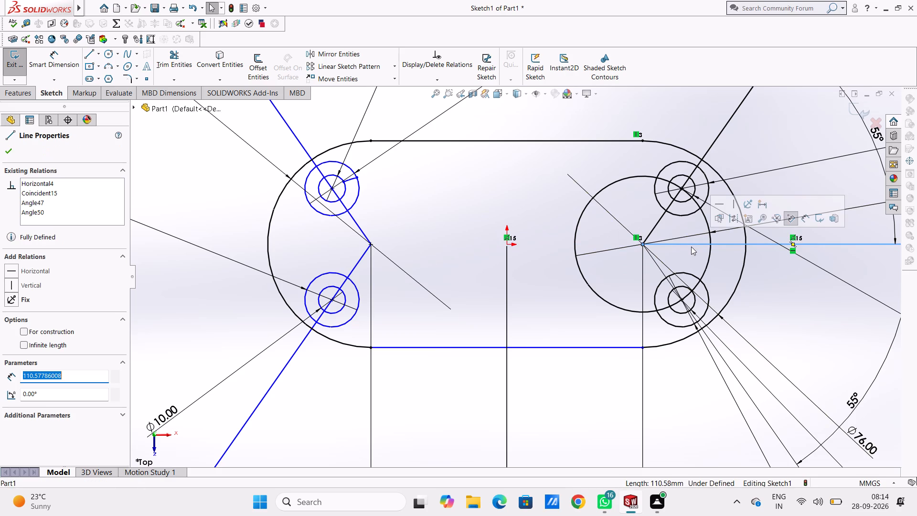
key(Delete)
key(Delete)
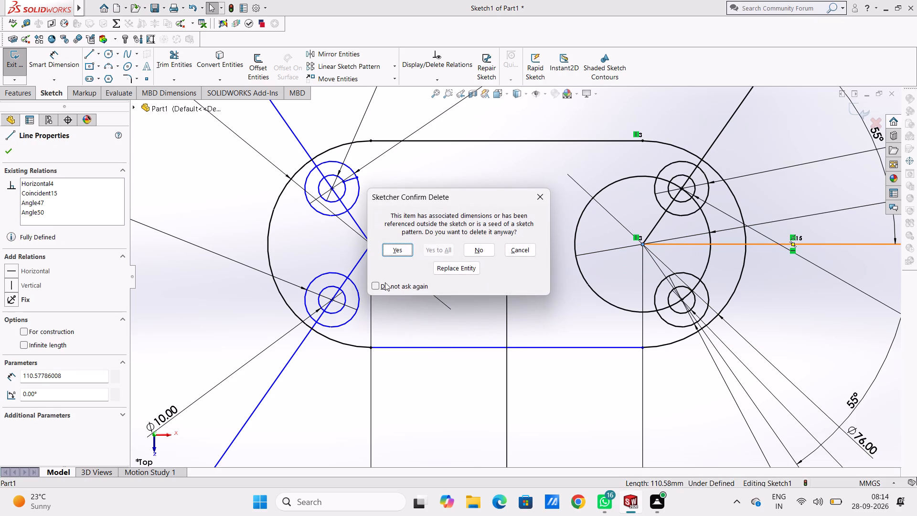
click(388, 252)
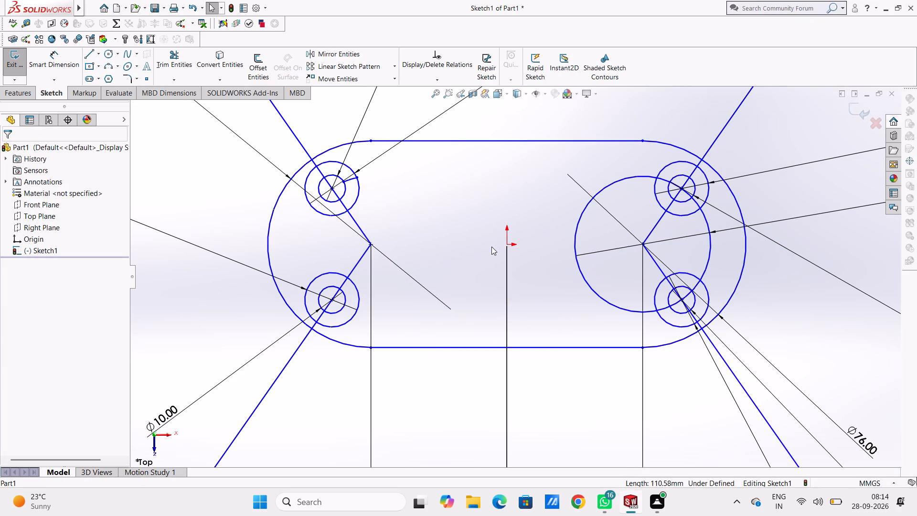
Delete the four angled helper lines and the 50 mm circle at the slot's right end.
scroll(491, 247, up, 4)
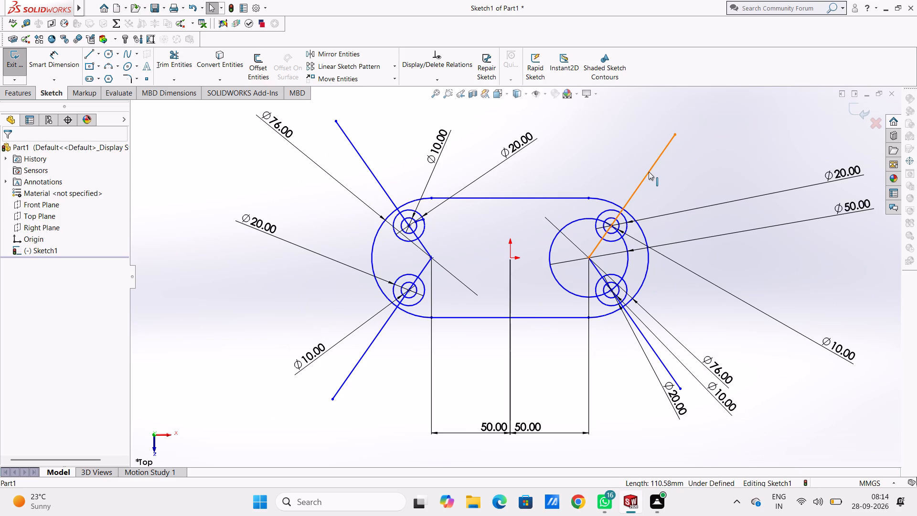
click(649, 172)
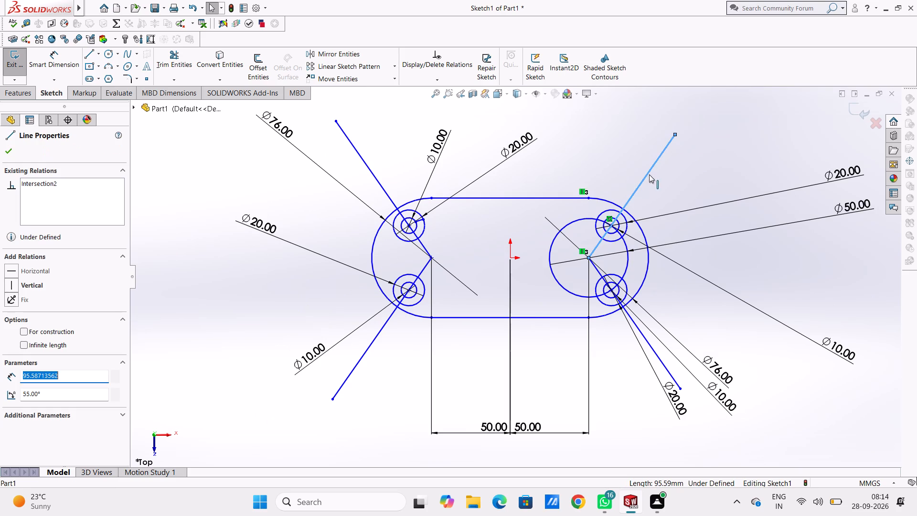
ctrl+click(649, 343)
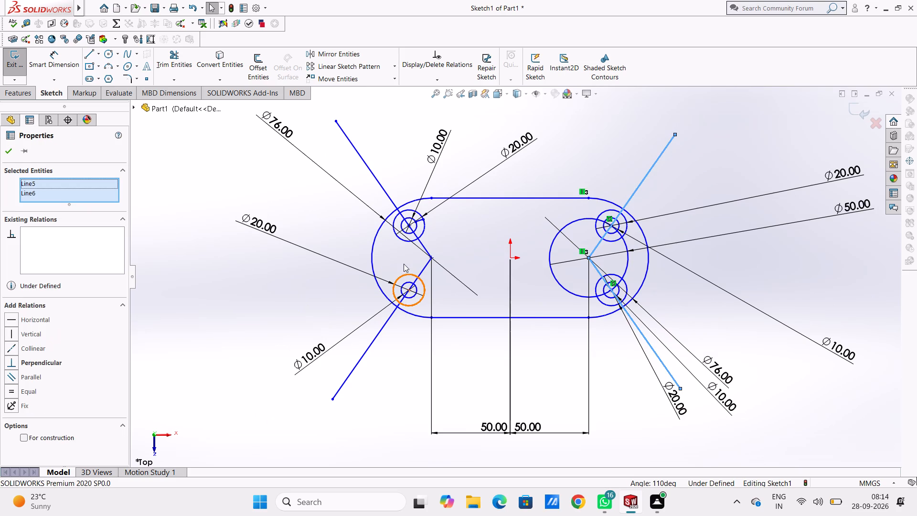
ctrl+click(369, 170)
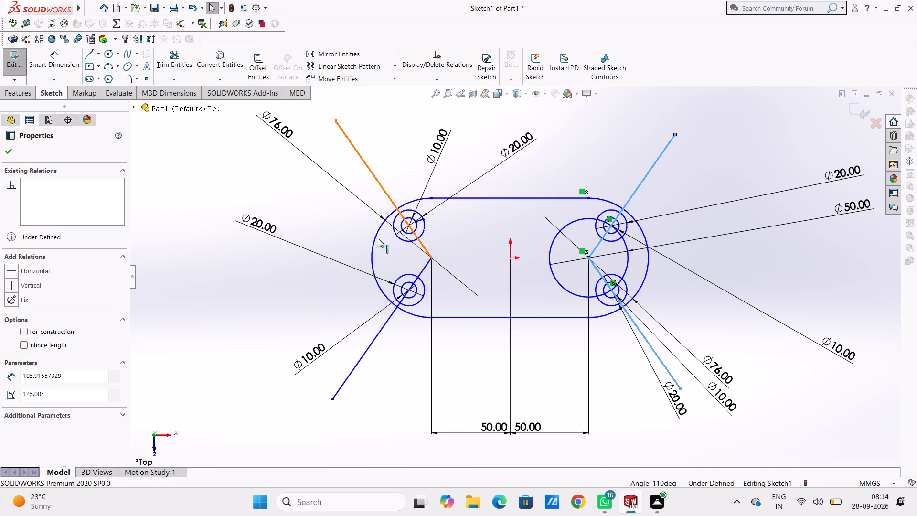
ctrl+click(382, 330)
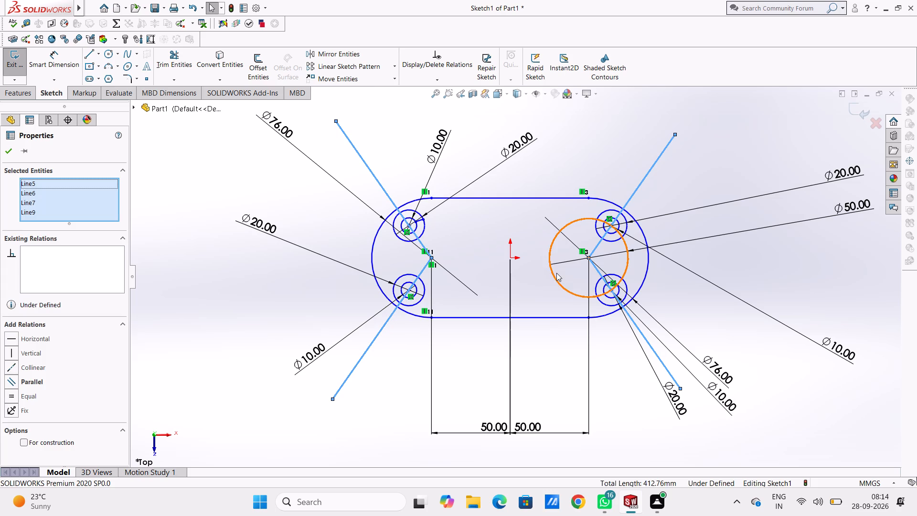
ctrl+click(556, 275)
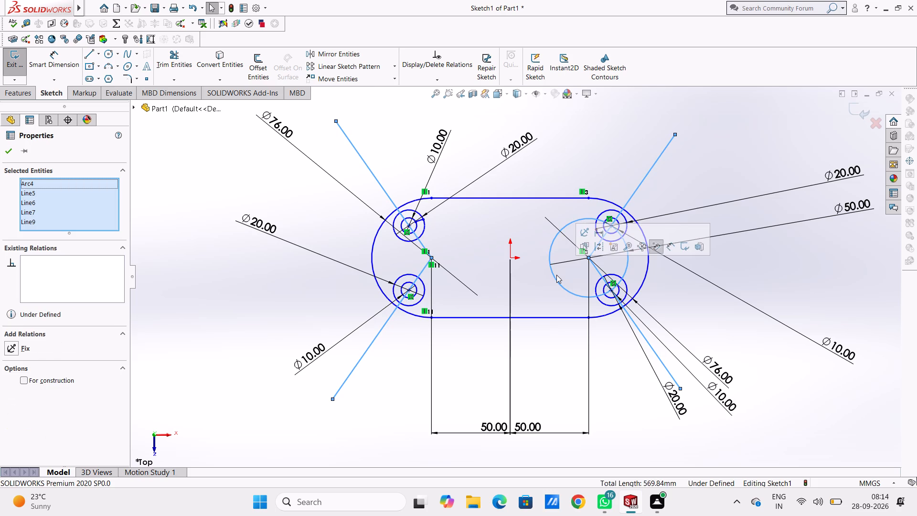
key(Delete)
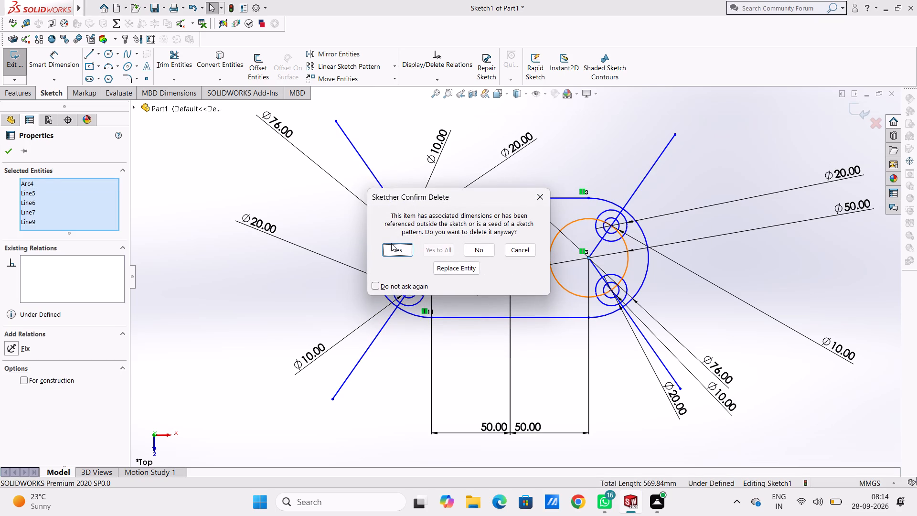
click(393, 247)
Dimension the vertical distance between the upper-left concentric circles' center and the origin, keeping its current value.
scroll(659, 310, down, 2)
scroll(496, 199, up, 3)
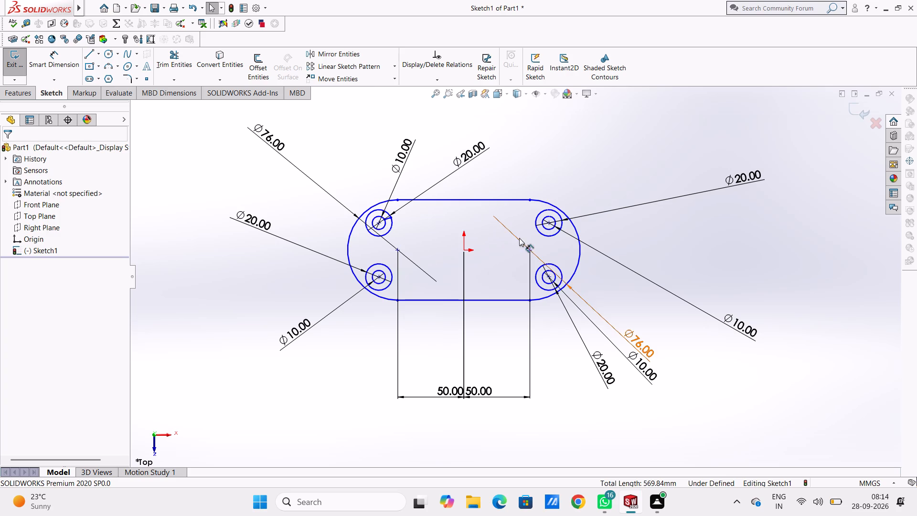
click(51, 48)
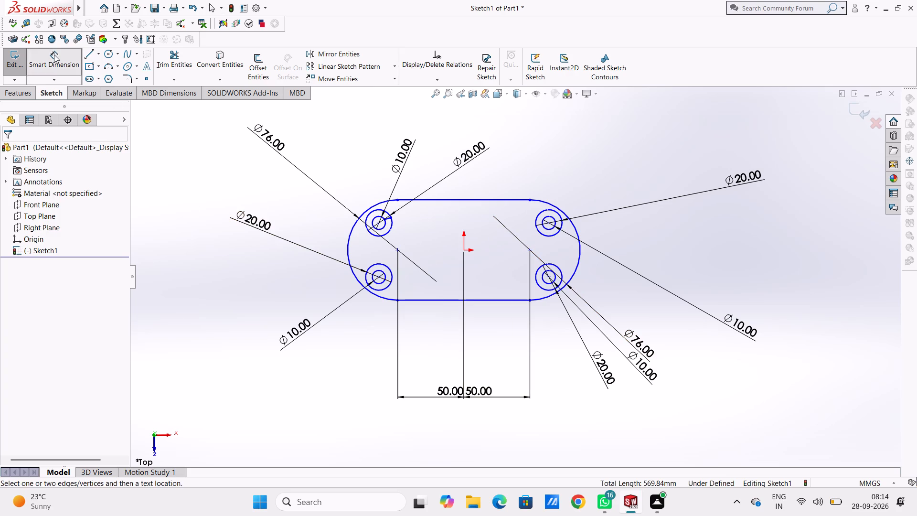
click(377, 222)
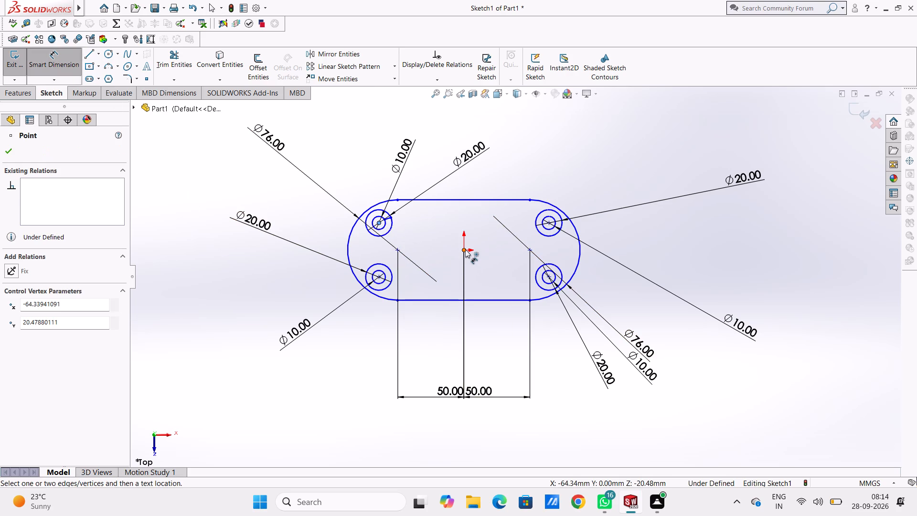
click(465, 249)
click(196, 239)
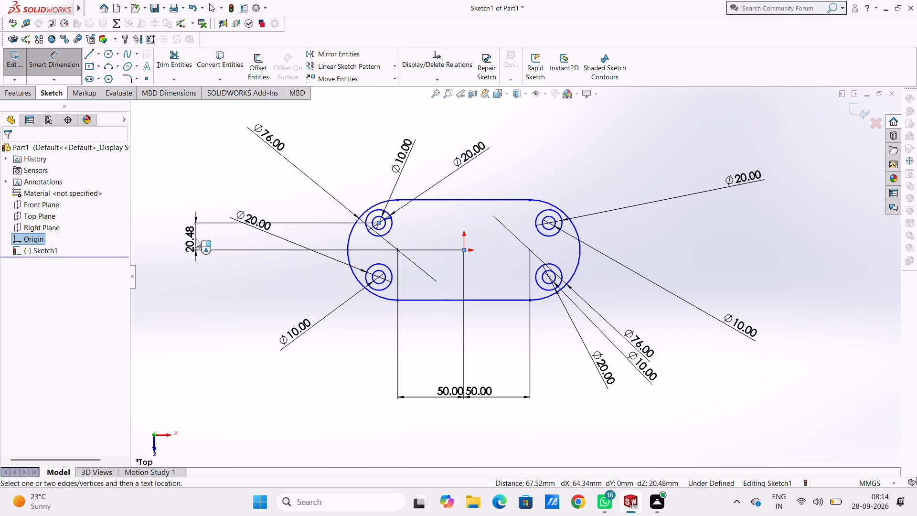
click(154, 225)
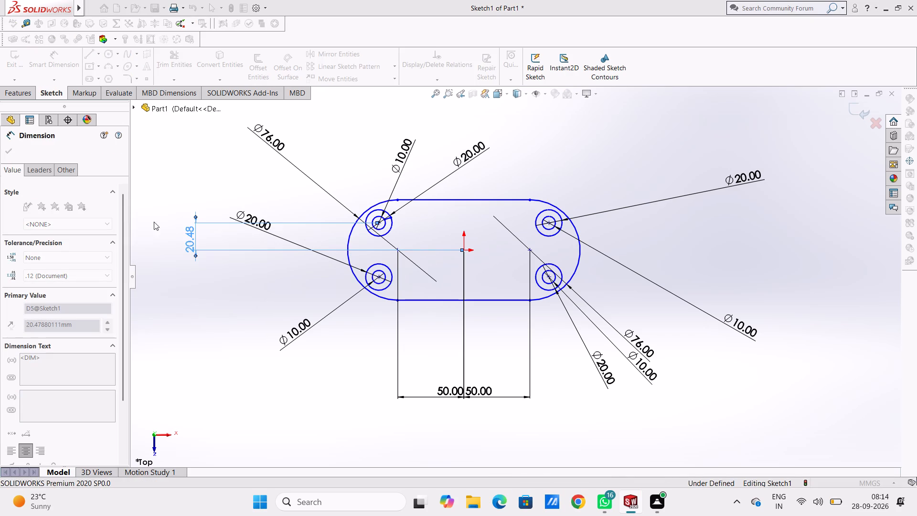
click(155, 189)
Dimension the vertical distance between the centers of the two left concentric circle pairs, keeping its current value.
scroll(377, 265, down, 4)
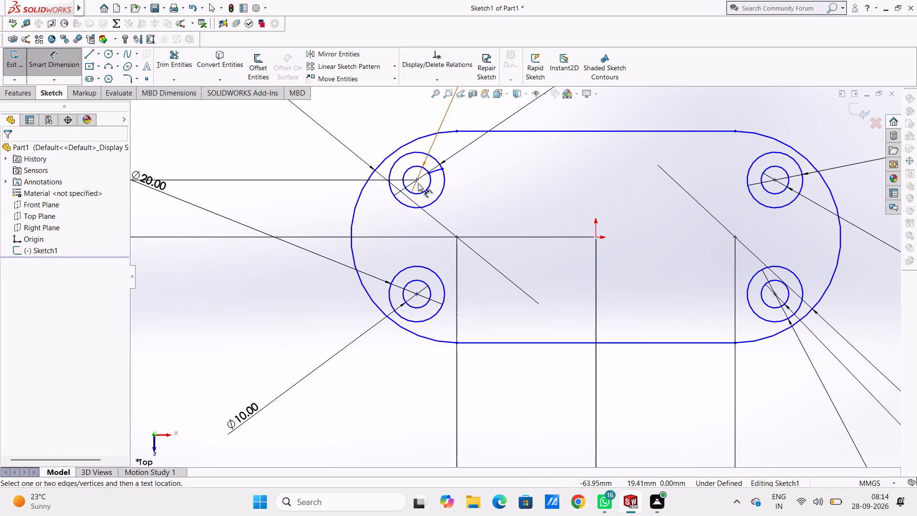
click(417, 182)
click(416, 295)
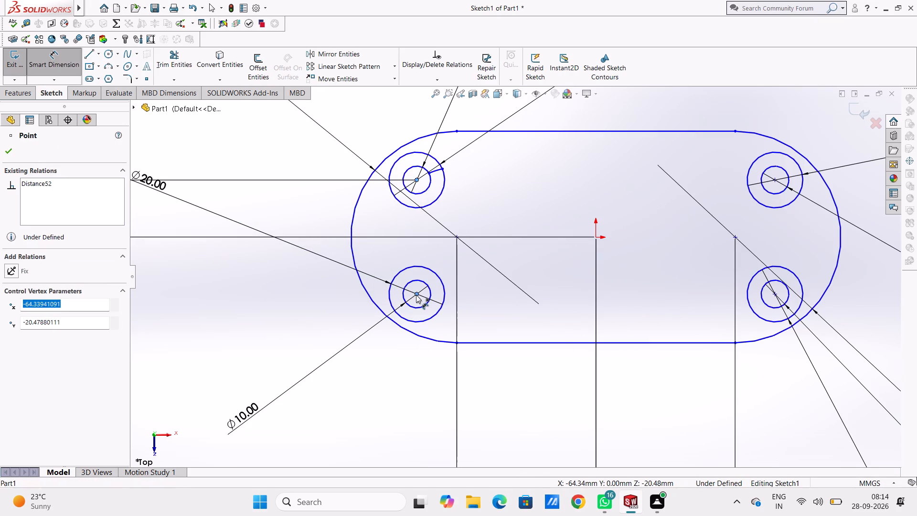
scroll(416, 295, up, 5)
click(251, 289)
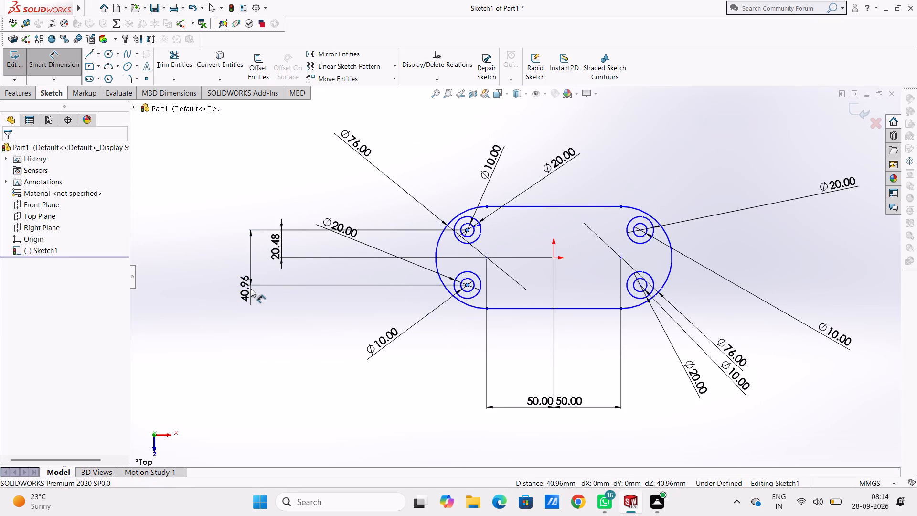
click(212, 273)
click(198, 239)
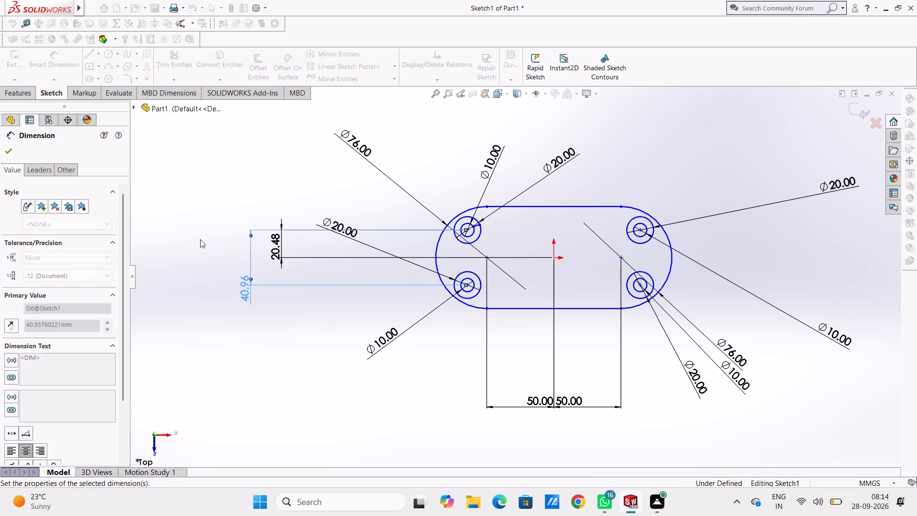
Dimension the vertical distance between the centers of the two right concentric circle pairs, keeping its current value.
scroll(679, 284, down, 2)
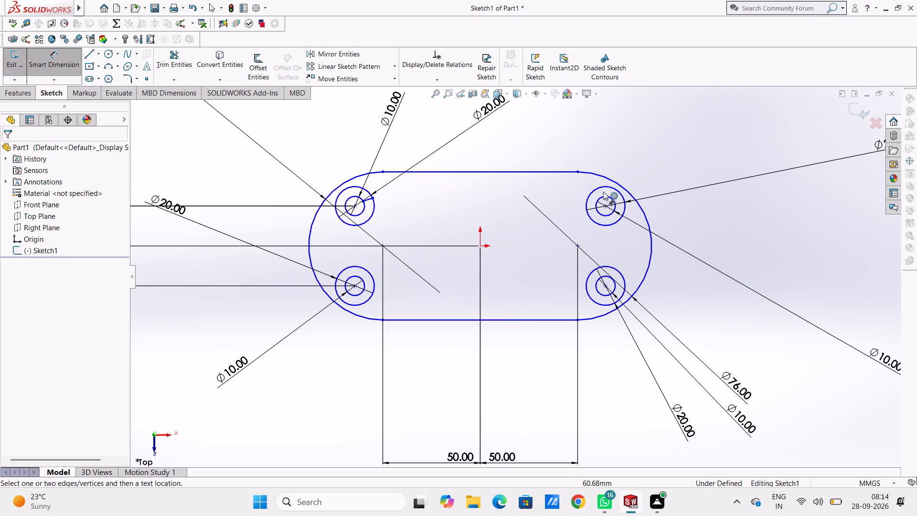
click(606, 206)
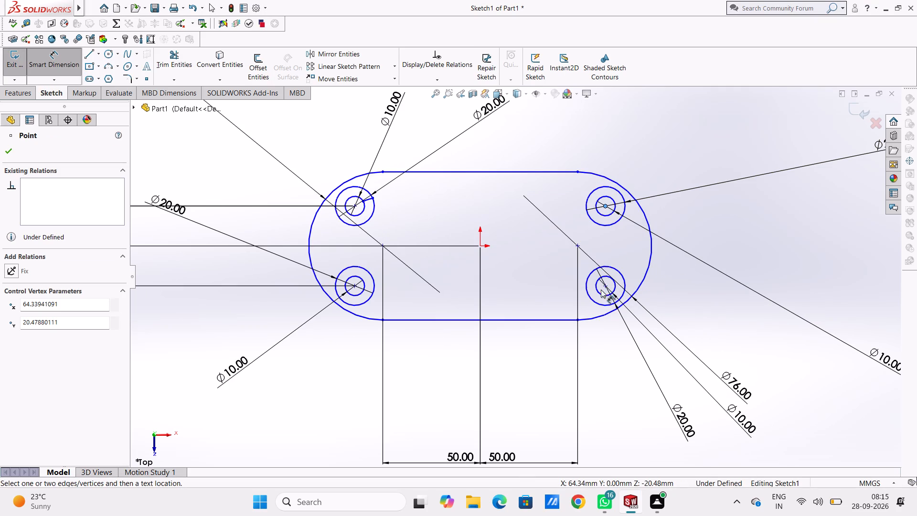
click(603, 287)
click(834, 275)
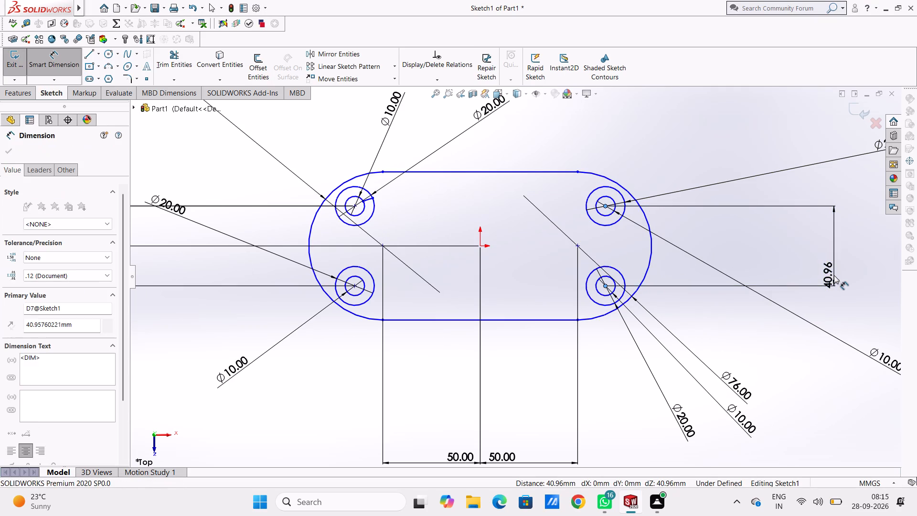
click(796, 261)
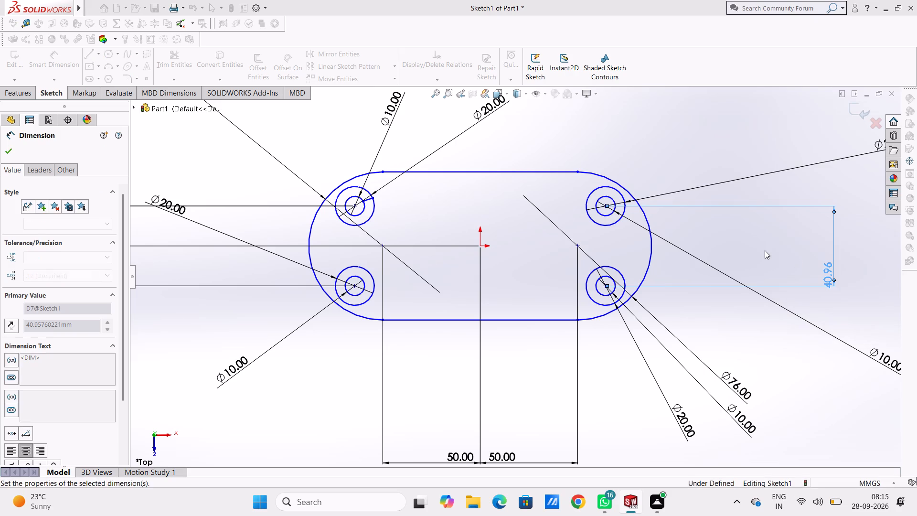
click(765, 250)
Dimension the horizontal distance from the origin to the upper-right concentric circles' center, keeping its current value.
click(605, 205)
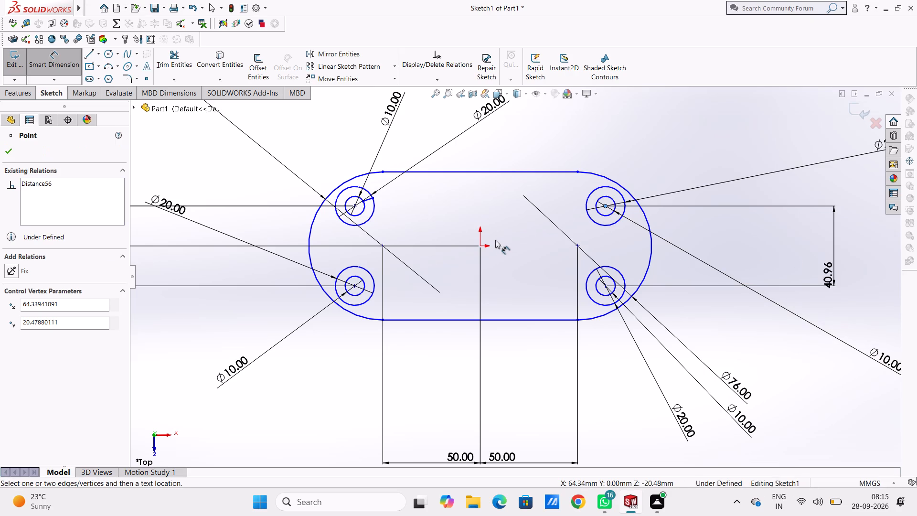
click(480, 247)
click(547, 116)
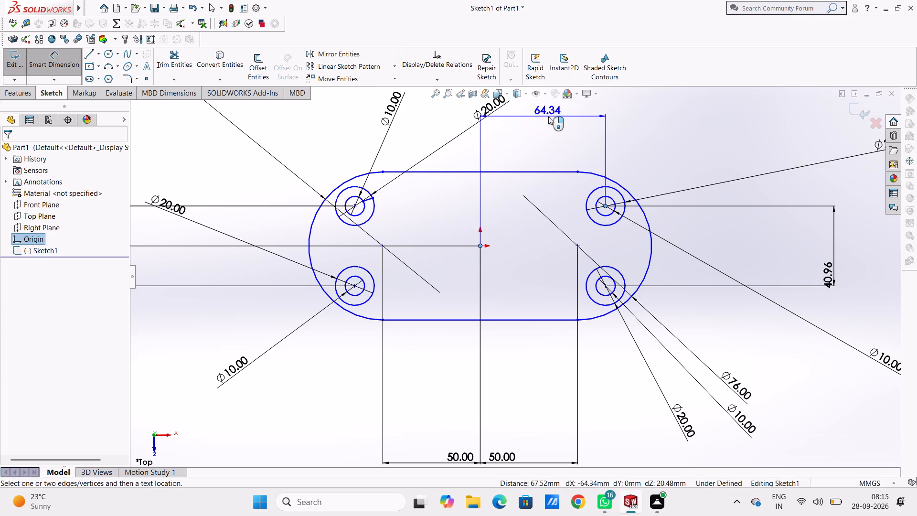
click(507, 101)
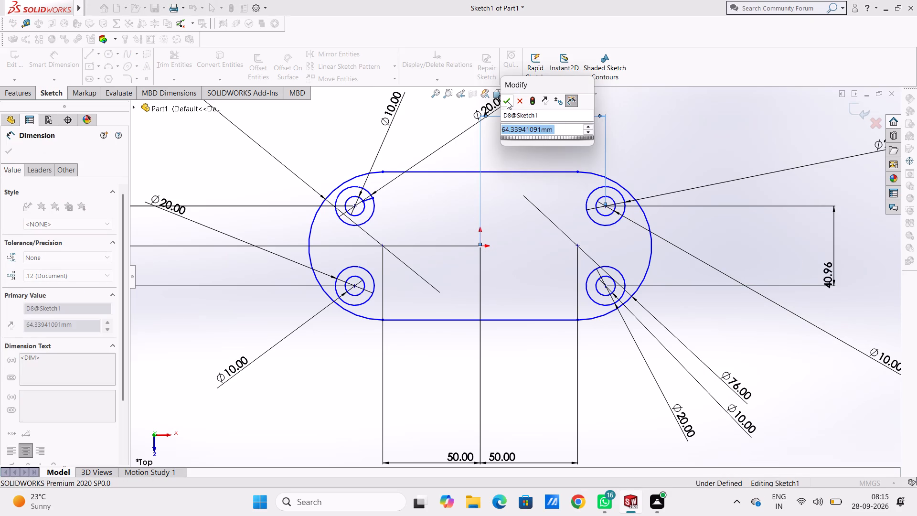
click(450, 119)
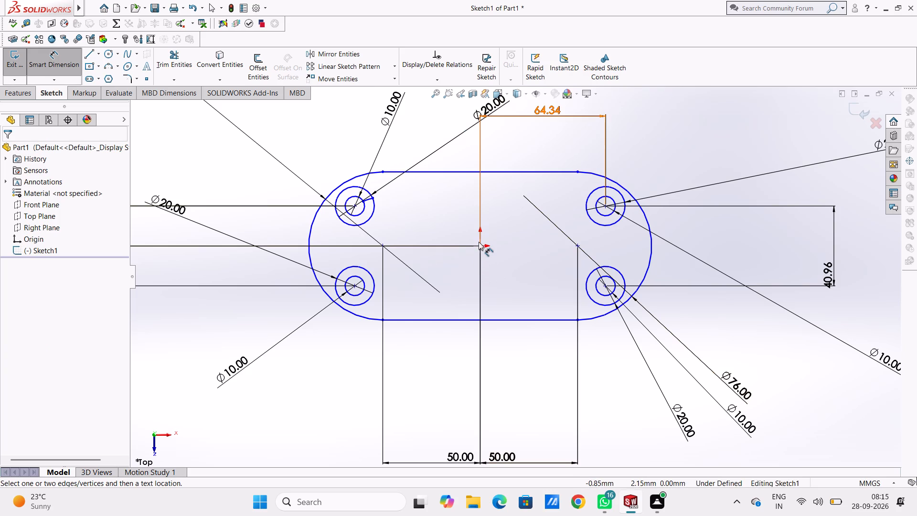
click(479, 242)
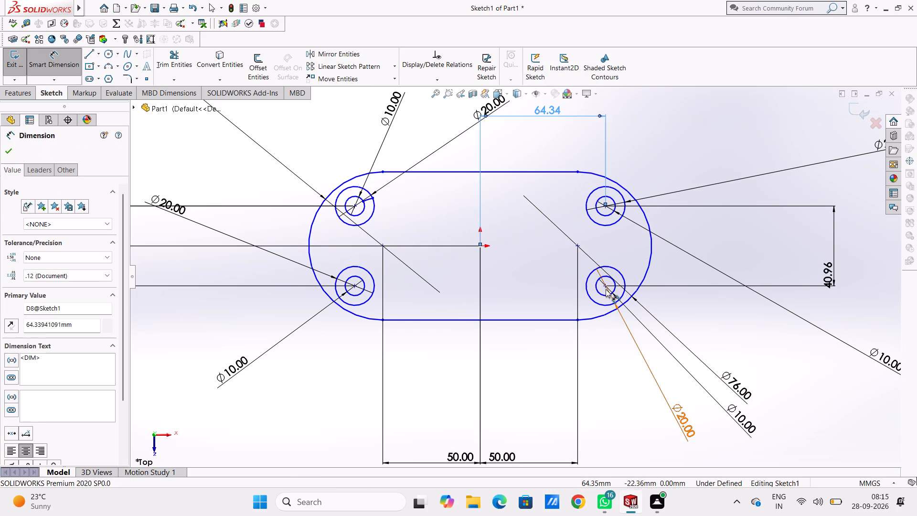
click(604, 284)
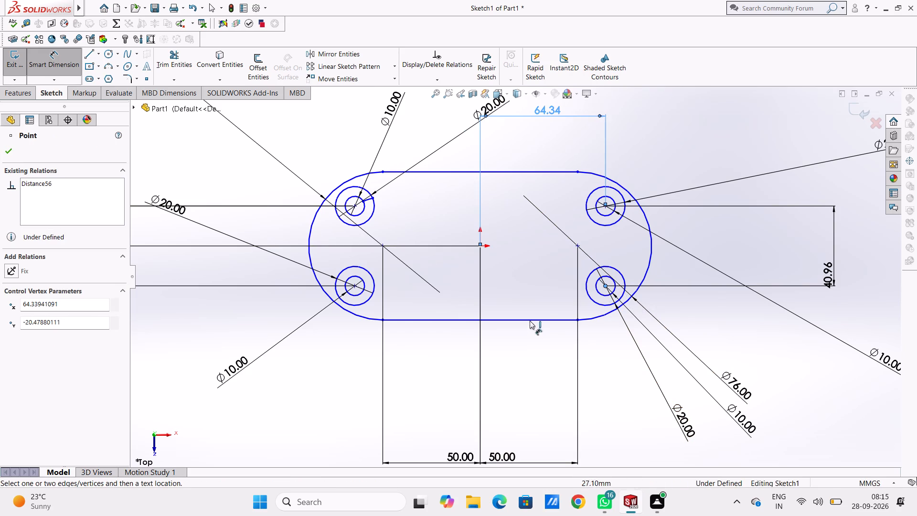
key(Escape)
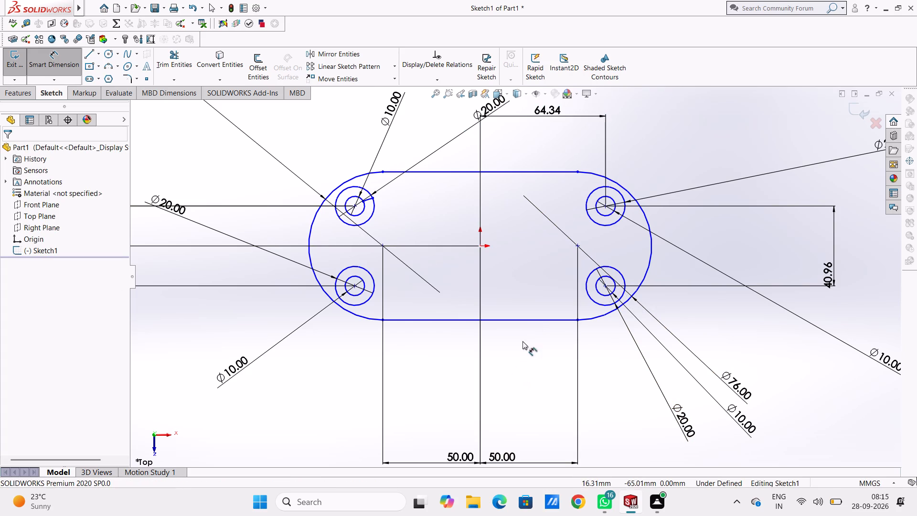
Dimension the horizontal distance from the origin to the lower-right concentric circles' center, keeping its current value.
click(479, 244)
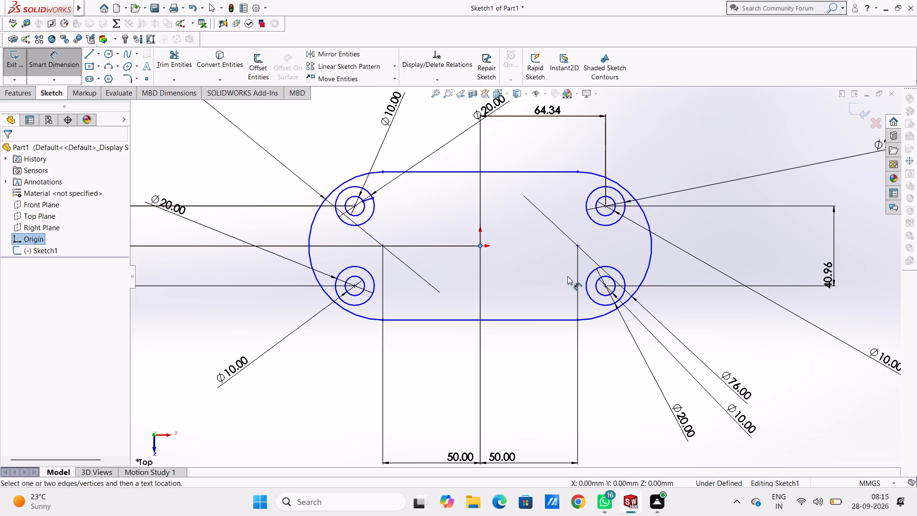
click(608, 286)
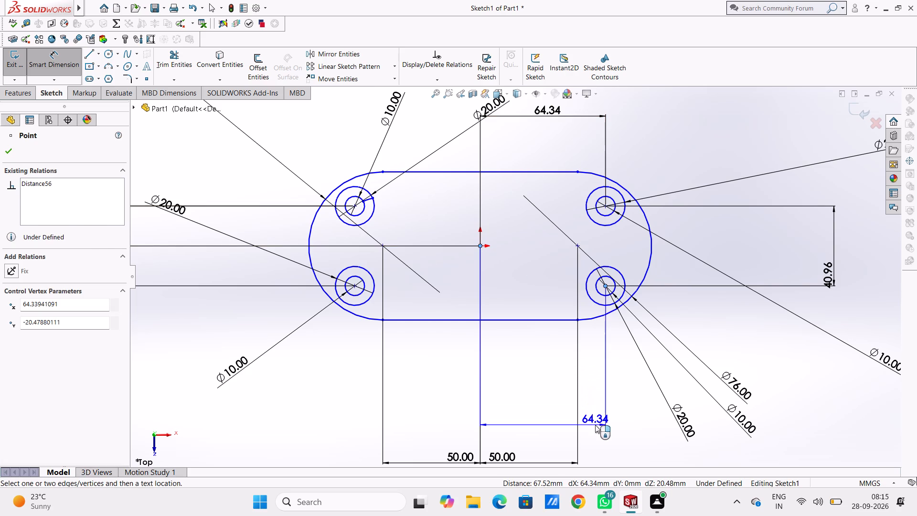
click(595, 425)
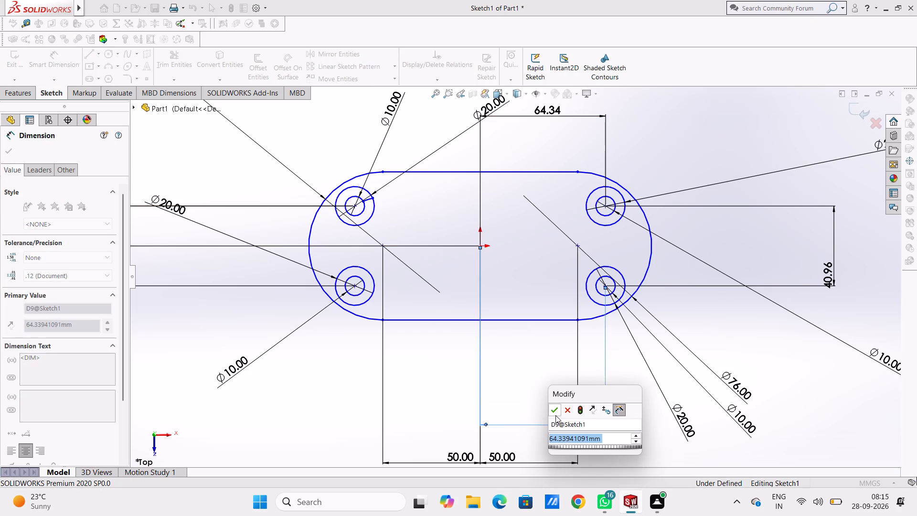
click(554, 412)
click(473, 393)
Dimension the horizontal distance from the upper-left concentric circles' center to the origin, keeping its current value.
scroll(473, 392, up, 5)
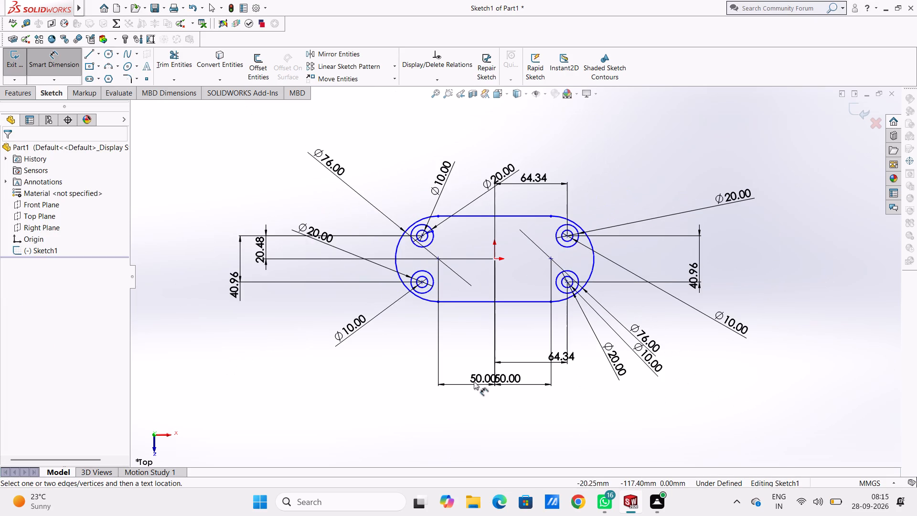
click(422, 235)
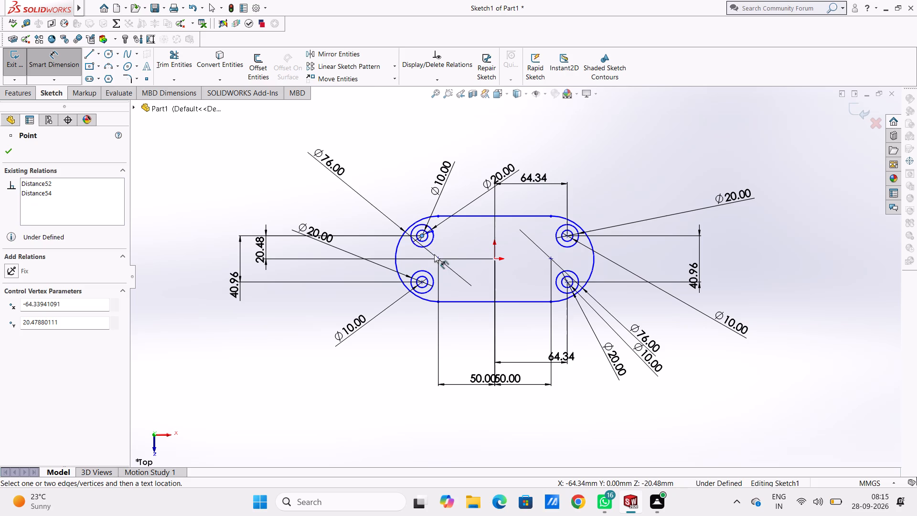
click(496, 261)
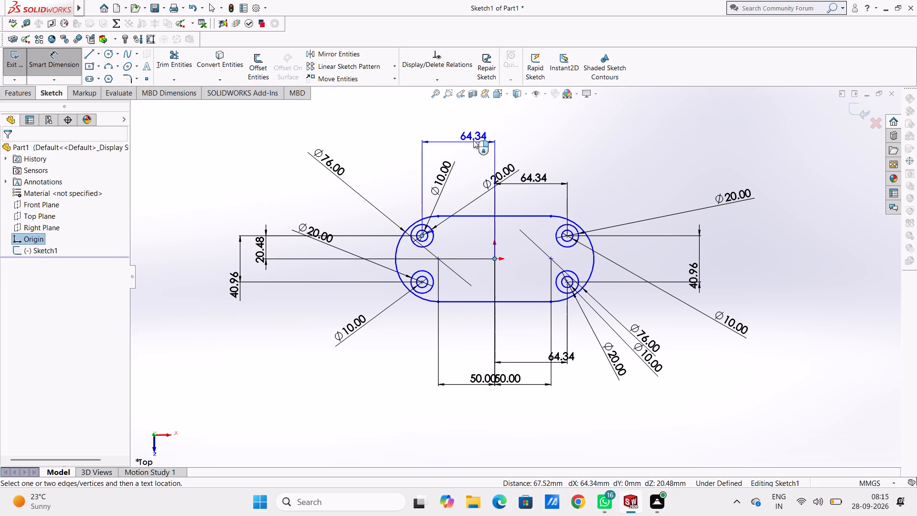
click(474, 139)
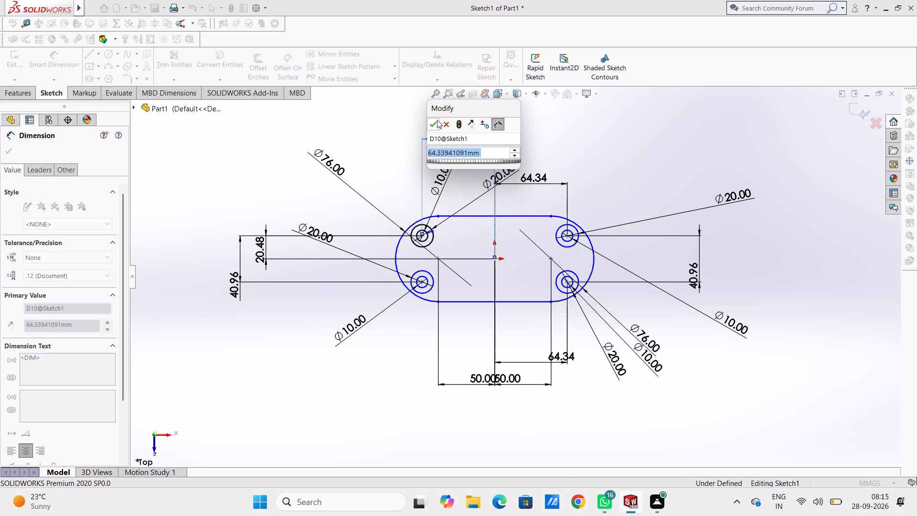
click(435, 124)
click(398, 133)
Dimension the horizontal distance from the lower-left concentric circles' center to the origin, keeping its current value.
scroll(489, 278, down, 5)
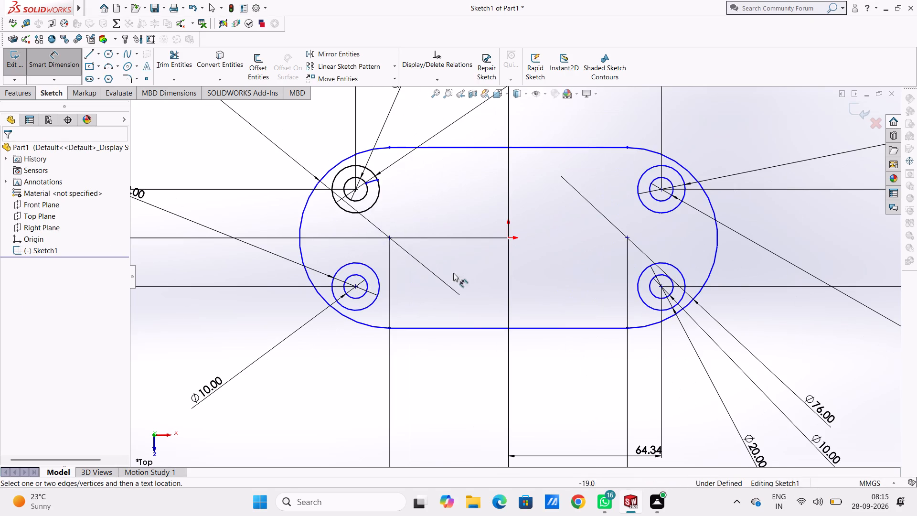
click(355, 285)
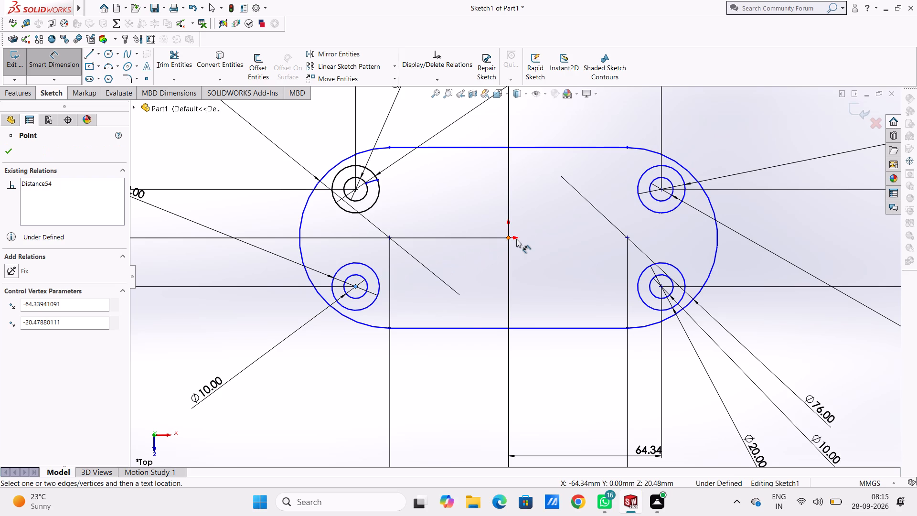
click(508, 238)
click(469, 414)
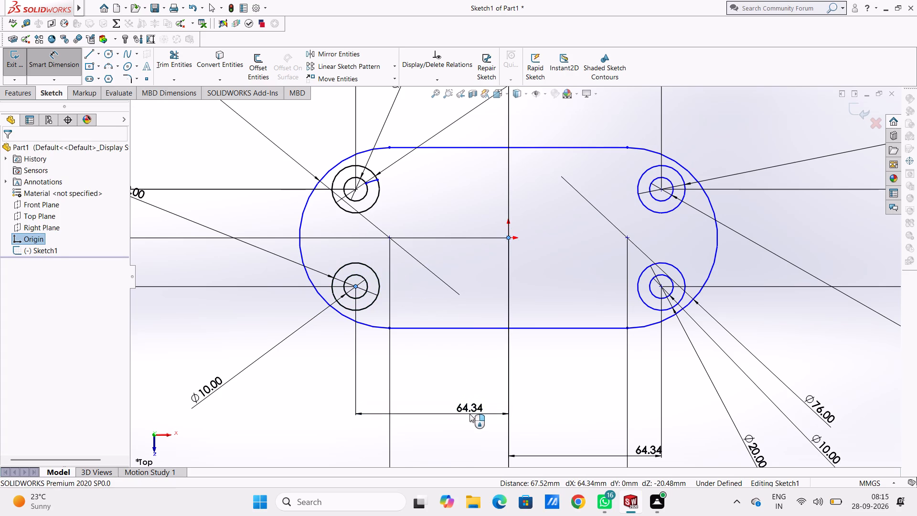
click(427, 400)
click(406, 379)
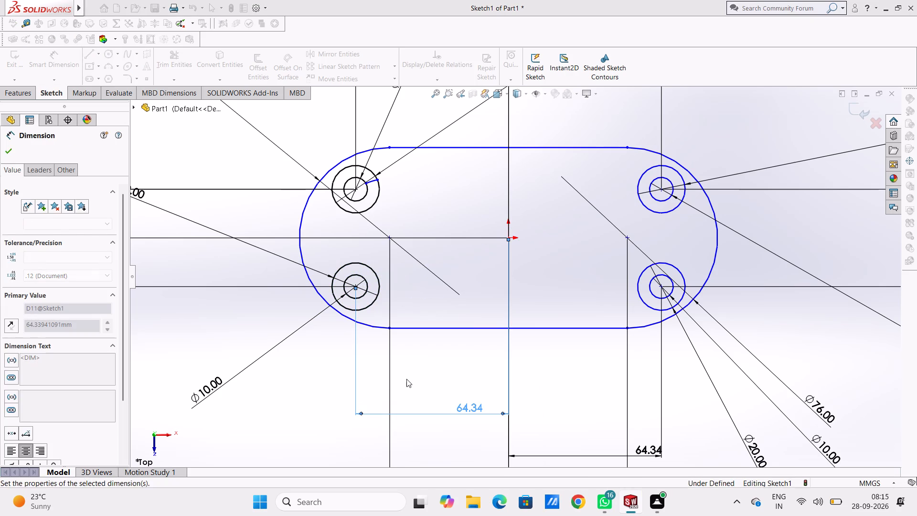
Dimension the vertical distance between the origin and the upper-right concentric circles' center, keeping its current value.
click(509, 236)
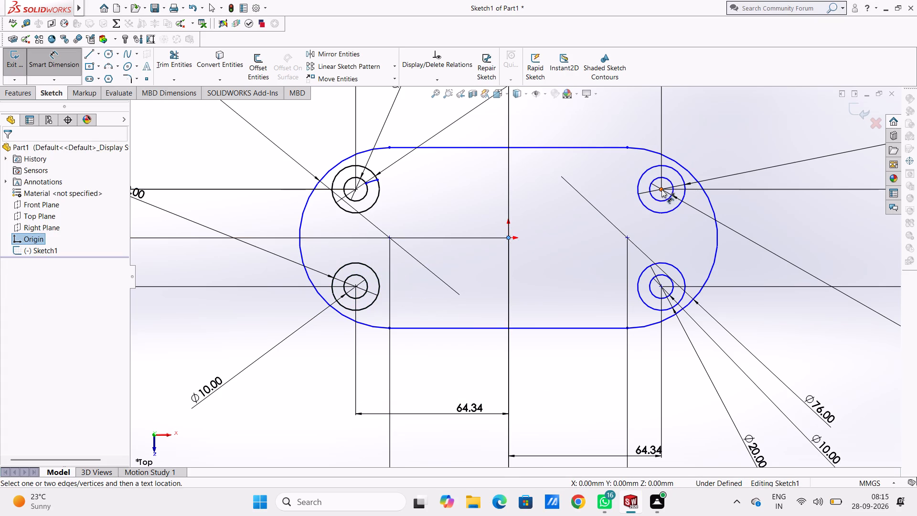
click(661, 189)
click(839, 219)
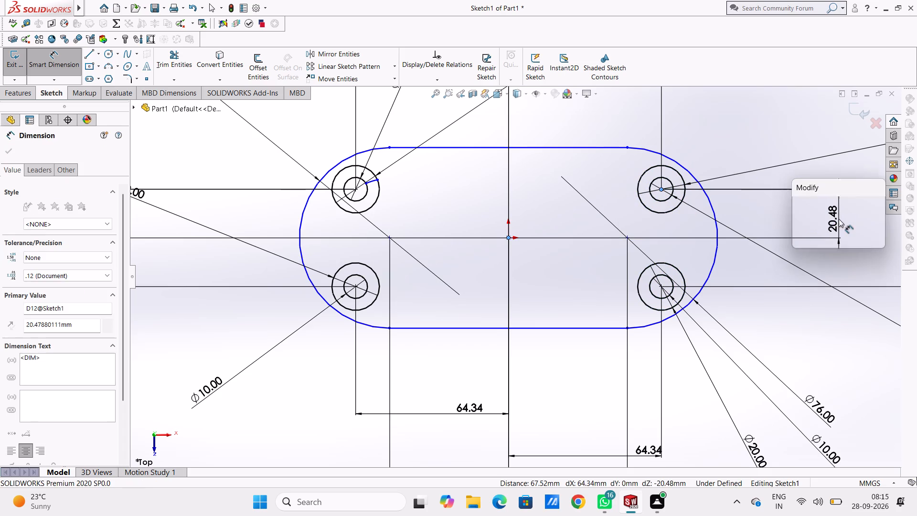
click(798, 204)
click(761, 144)
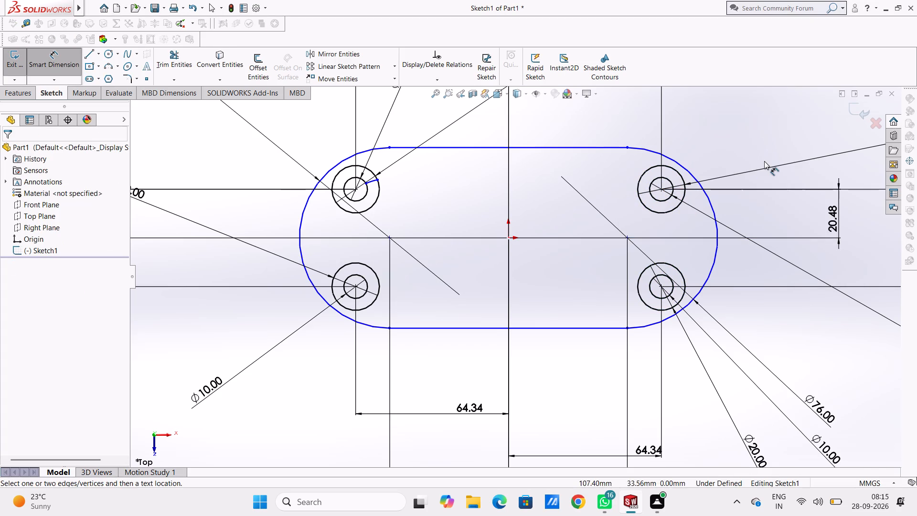
Dimension the length of the slot profile's upper straight edge, keeping its current value.
scroll(764, 161, up, 4)
click(535, 199)
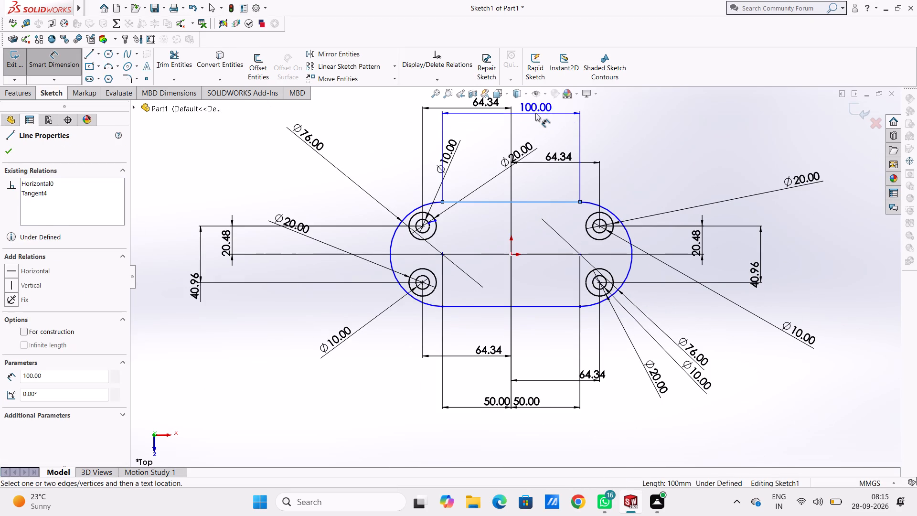
click(535, 112)
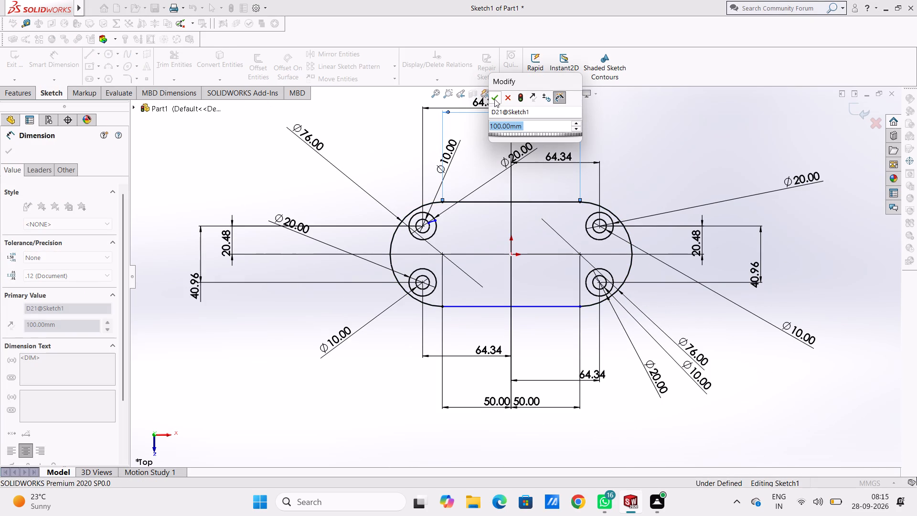
click(495, 99)
click(388, 154)
Dimension the length of the slot profile's lower straight edge, keeping its current value, and finish dimensioning.
scroll(522, 312, up, 2)
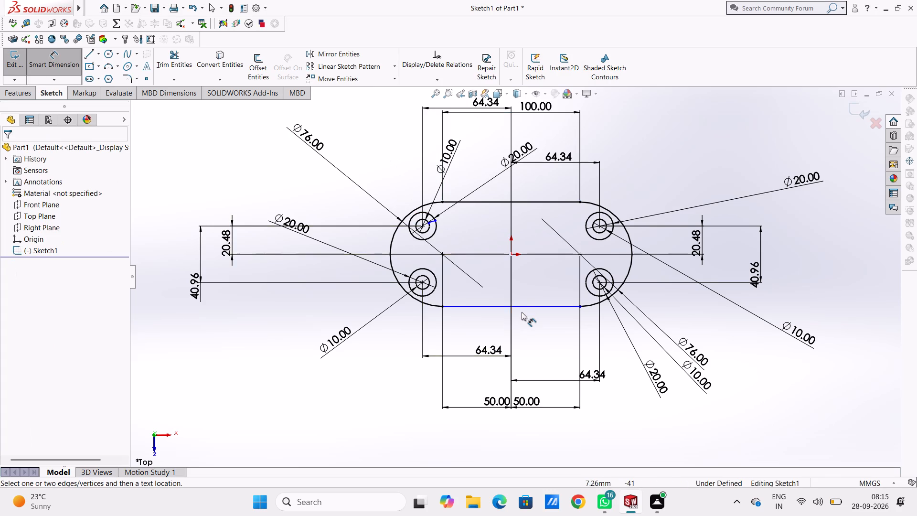
scroll(522, 312, up, 1)
scroll(539, 321, down, 4)
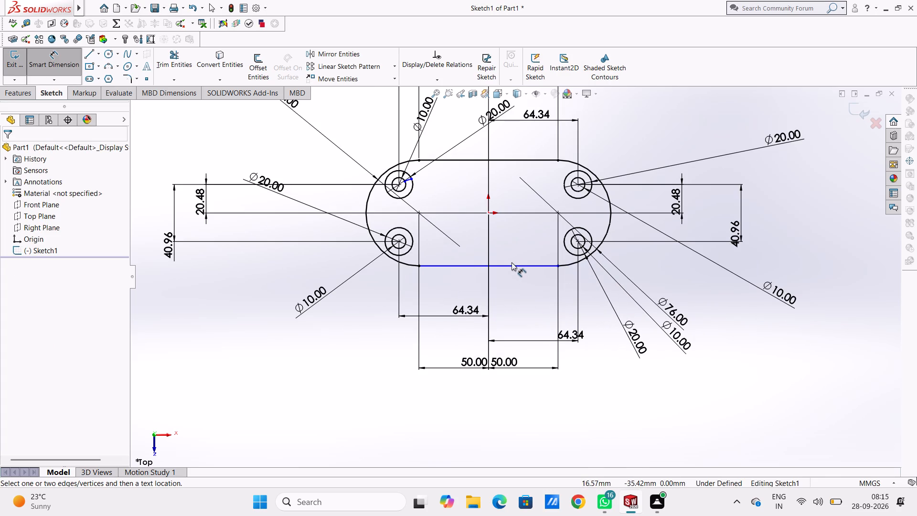
click(515, 266)
click(520, 400)
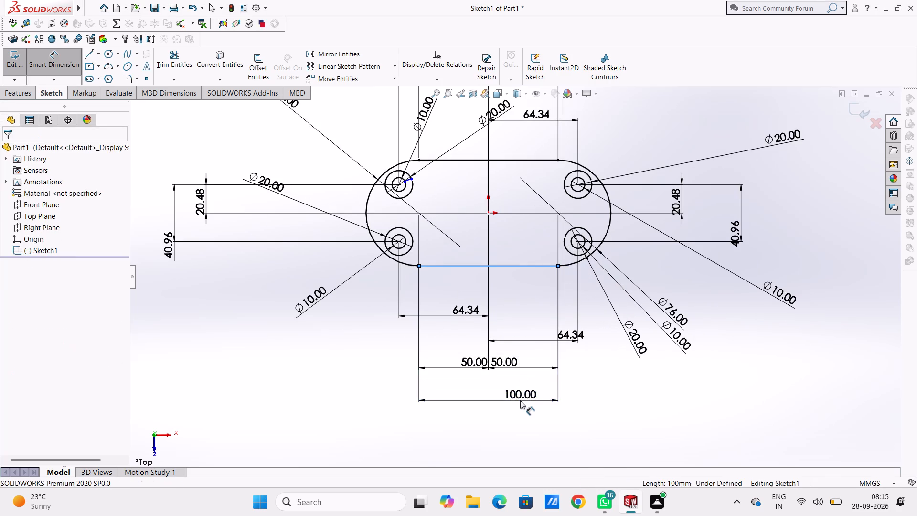
drag(477, 387, 469, 386)
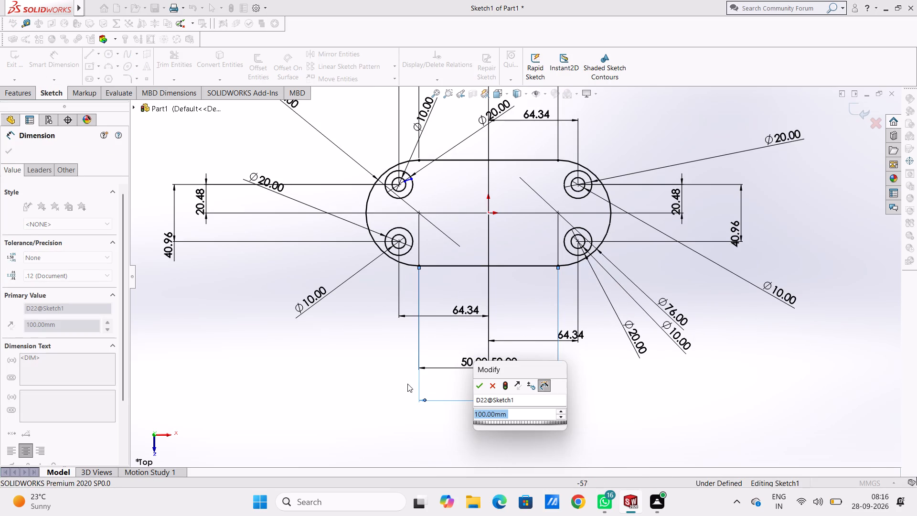
click(406, 383)
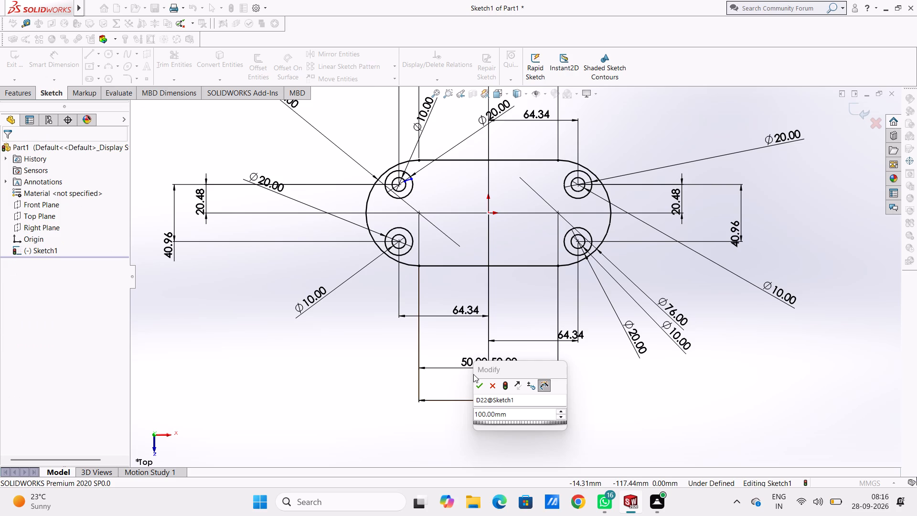
click(480, 386)
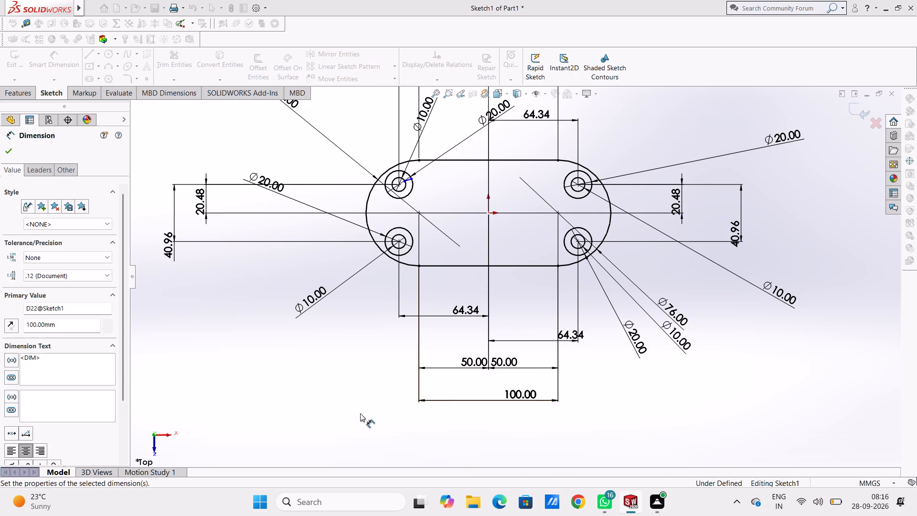
click(360, 413)
key(Escape)
key(Escape)
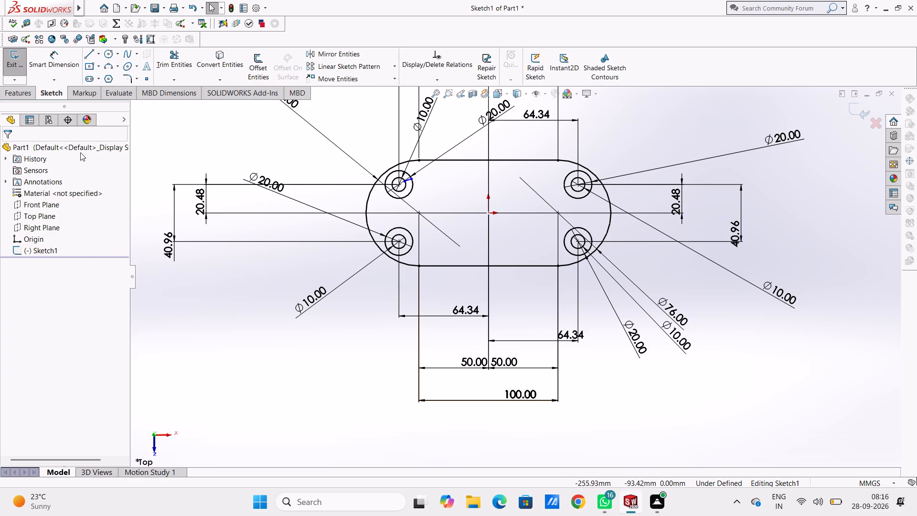
Extrude the slot region outside the four 20 mm circles as a boss with a blind depth of 15 mm.
click(22, 88)
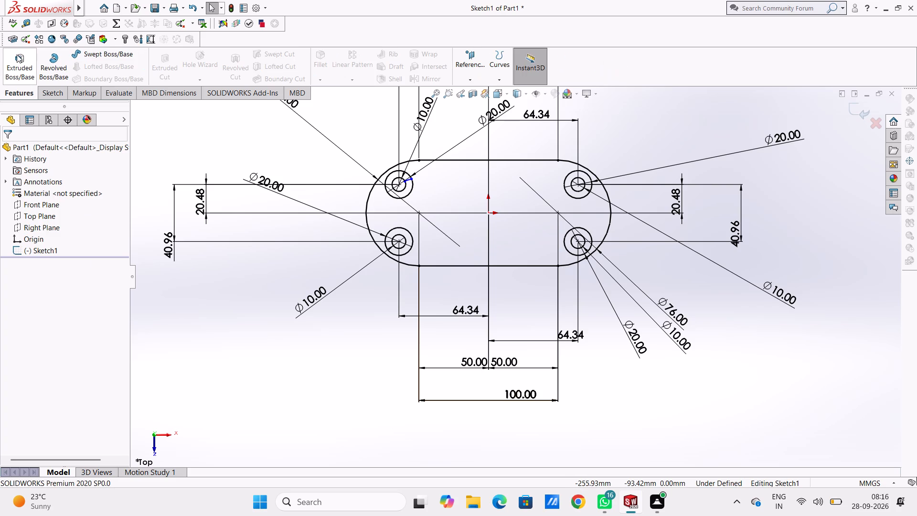
click(17, 54)
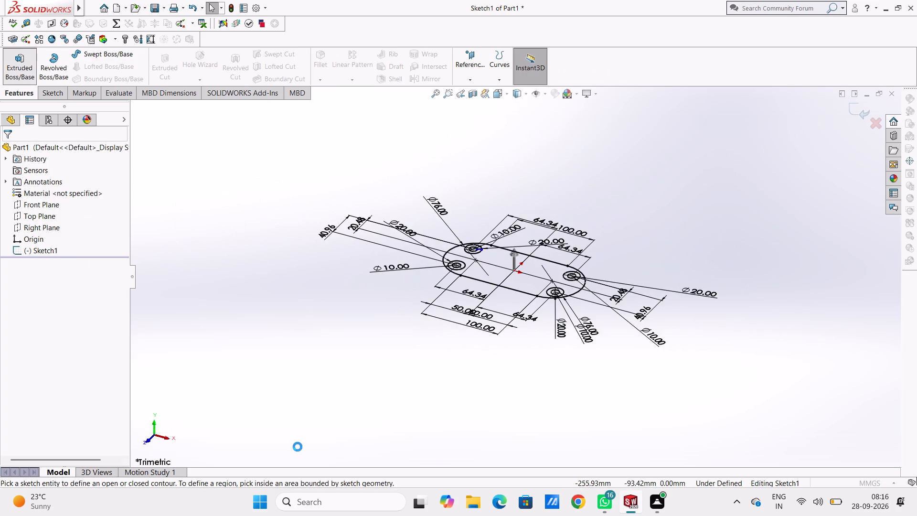
click(502, 270)
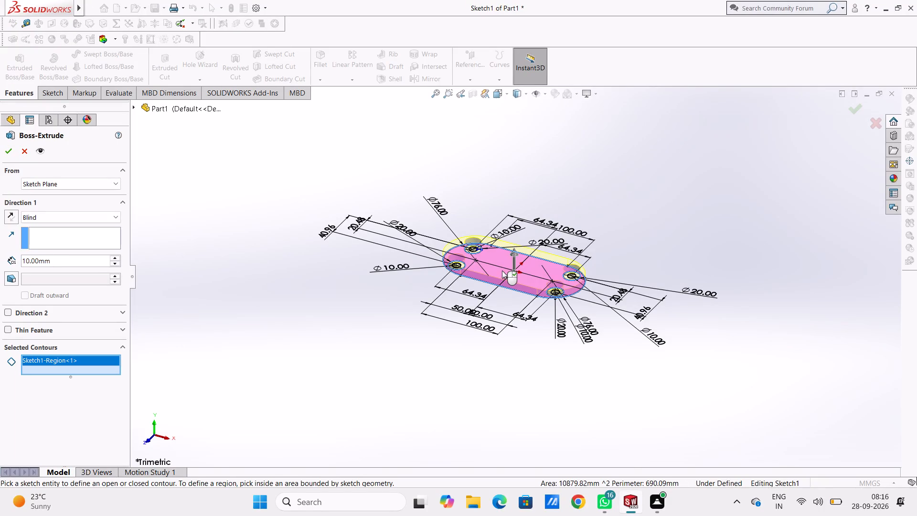
double_click(73, 257)
text(15)
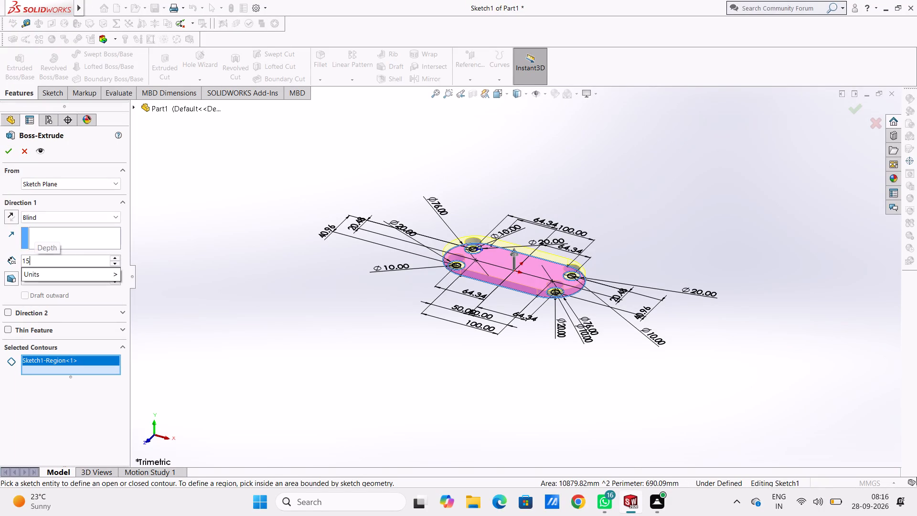
key(Return)
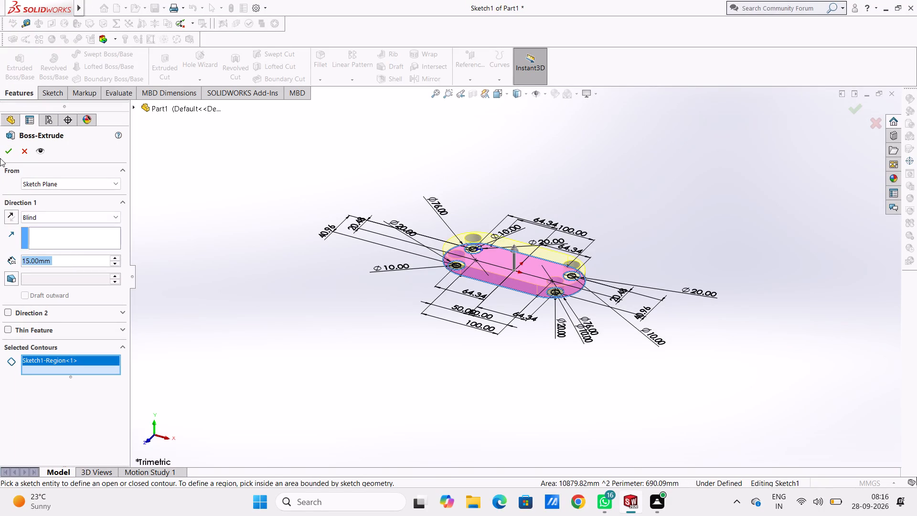
click(5, 154)
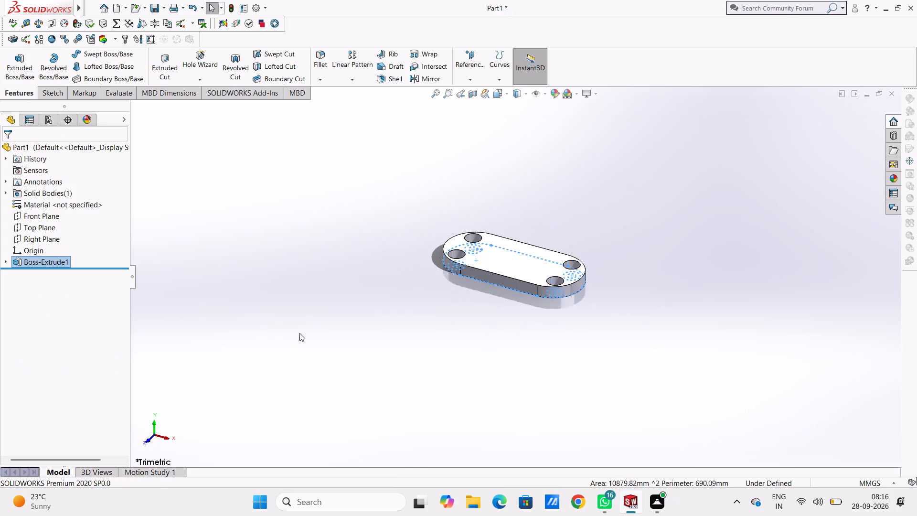
click(296, 329)
Examine the extruded slot-shaped plate and its four holes from several angles.
middle_drag(312, 284, 348, 376)
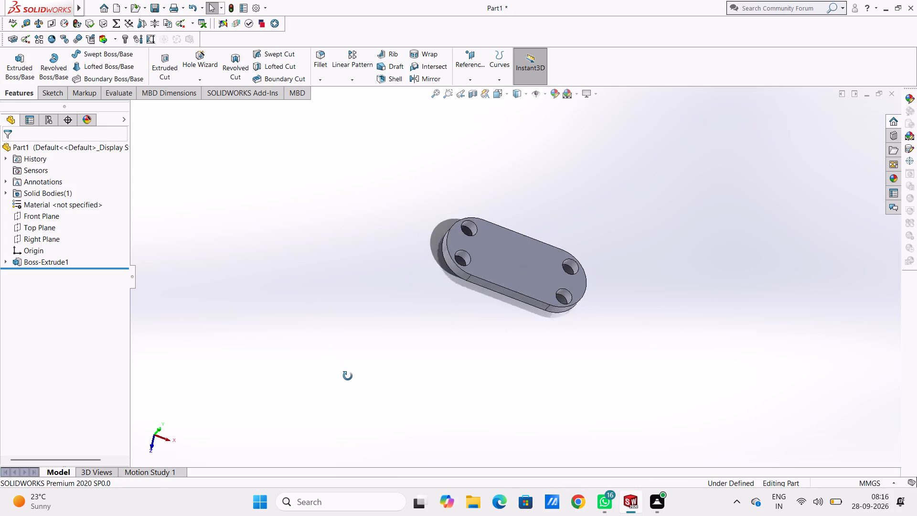
middle_drag(348, 376, 272, 388)
scroll(288, 383, down, 1)
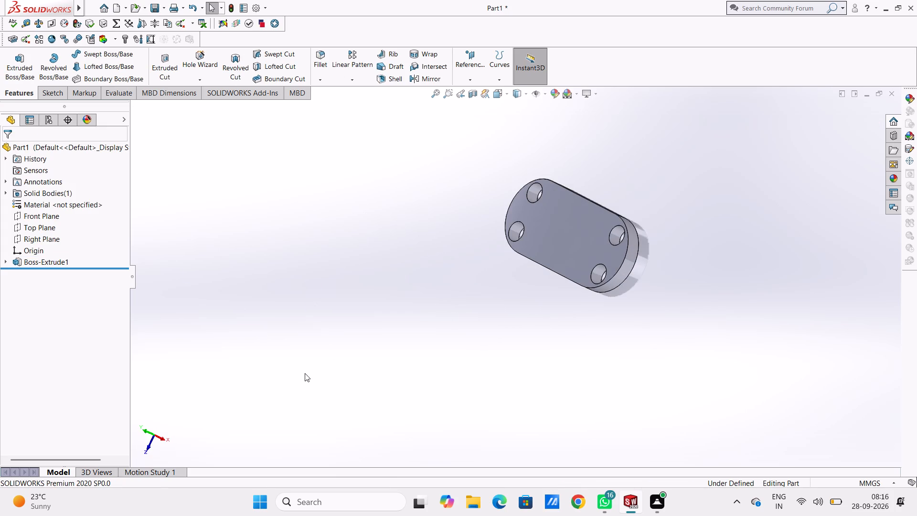
middle_drag(305, 373, 351, 384)
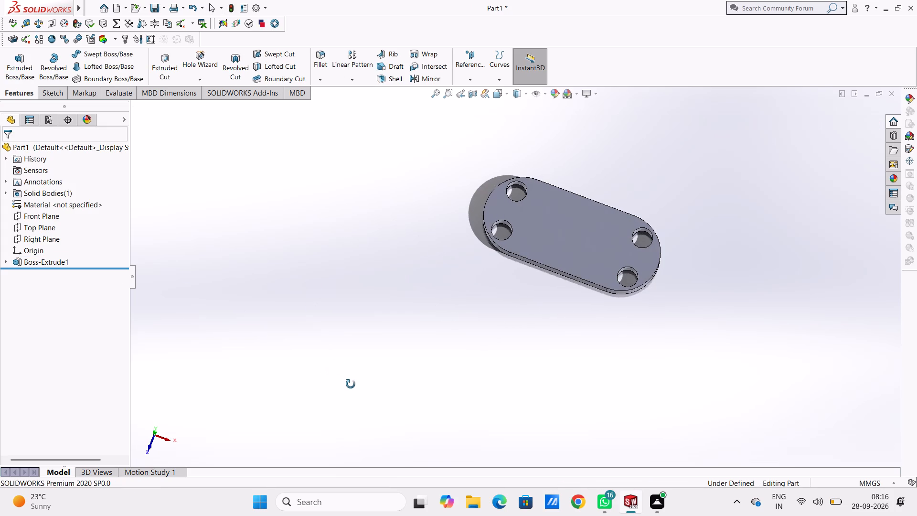
middle_drag(351, 384, 372, 394)
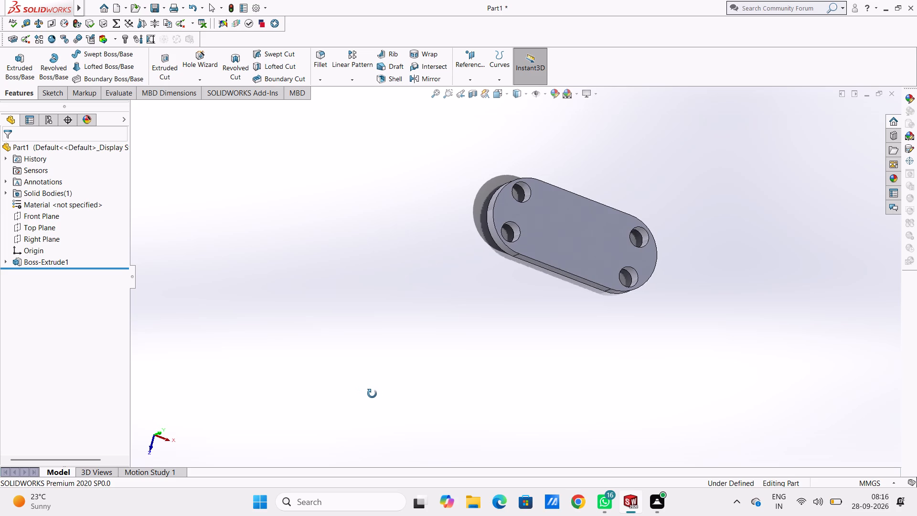
middle_drag(372, 394, 316, 399)
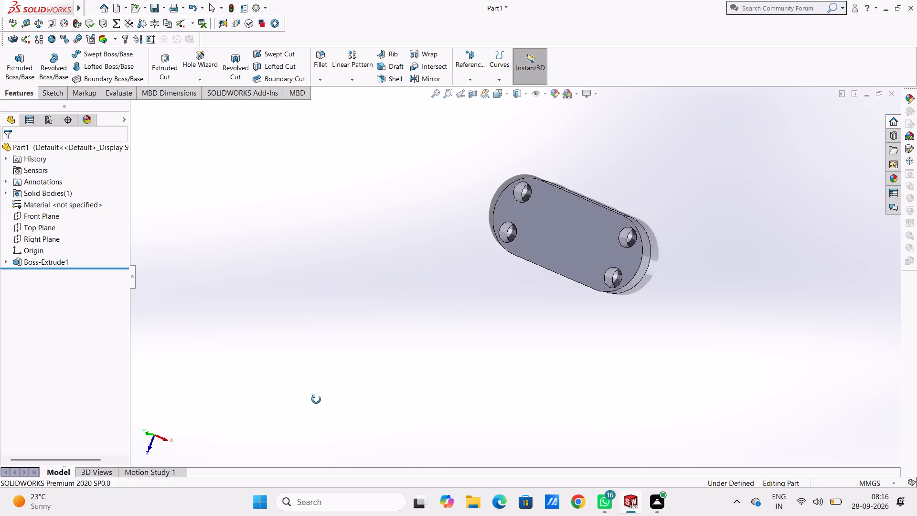
middle_drag(316, 399, 352, 400)
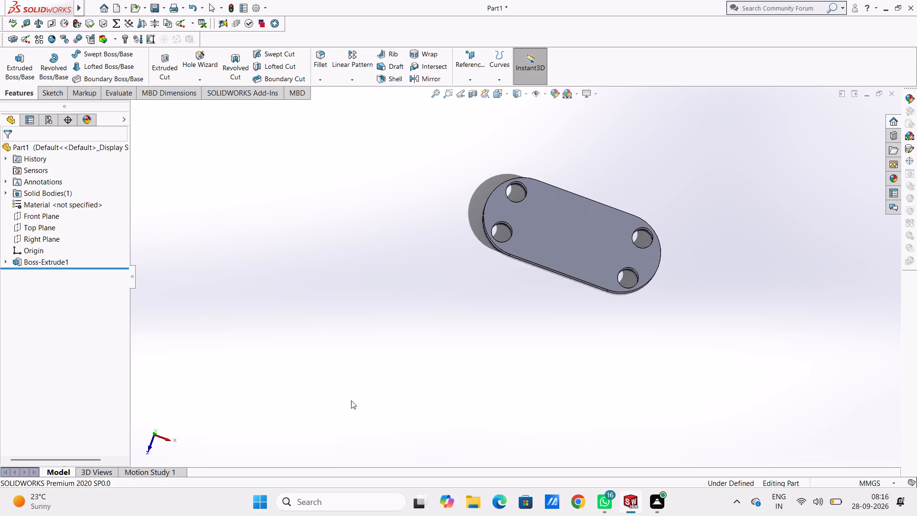
Undo the boss extrusion of the slot plate to get back to its sketch.
key(ctrl+z)
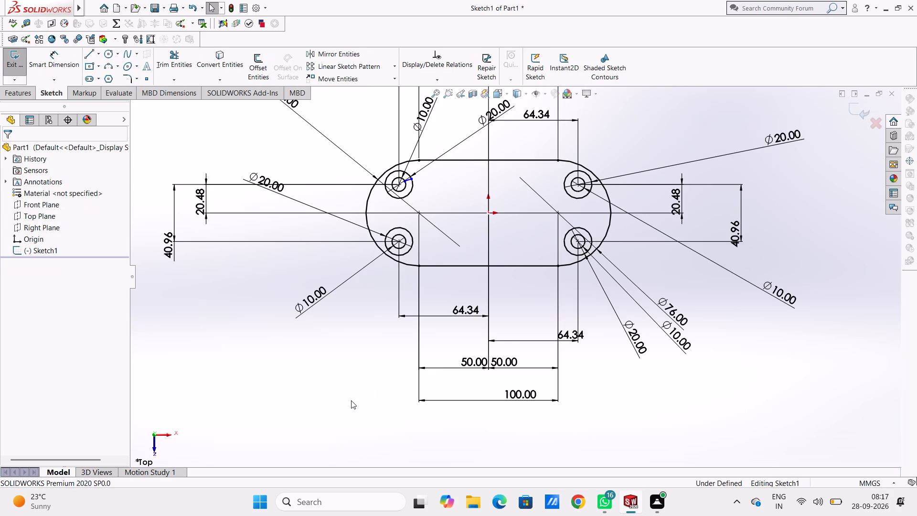
Delete the four 20 mm circles from the slot sketch, keeping the 10 mm circles.
scroll(351, 400, up, 1)
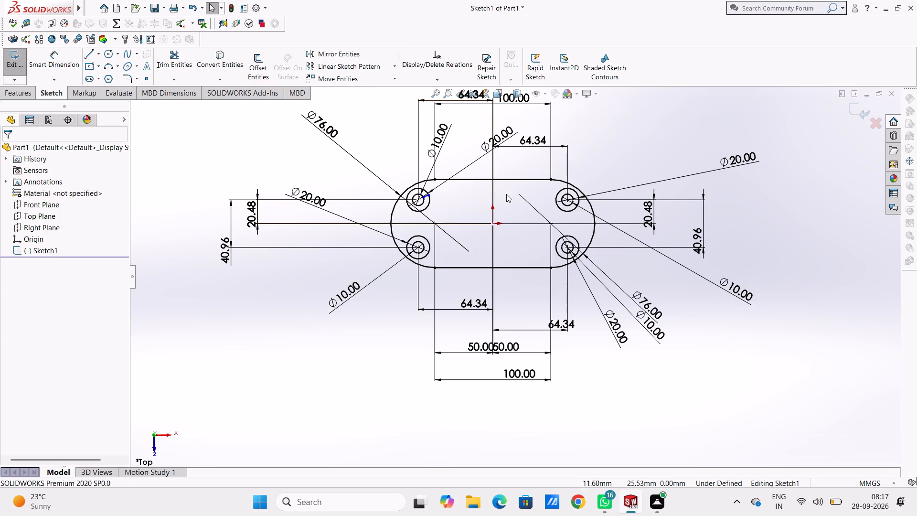
scroll(504, 194, down, 1)
click(414, 212)
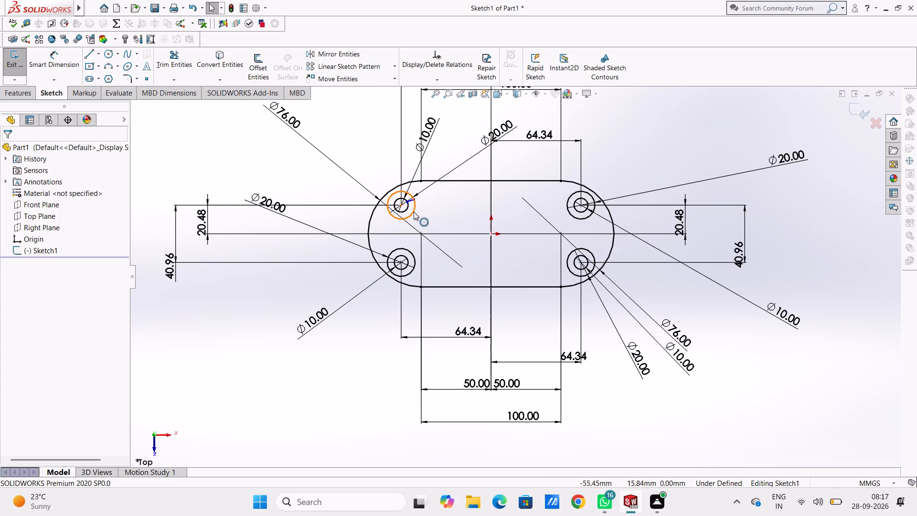
key(Delete)
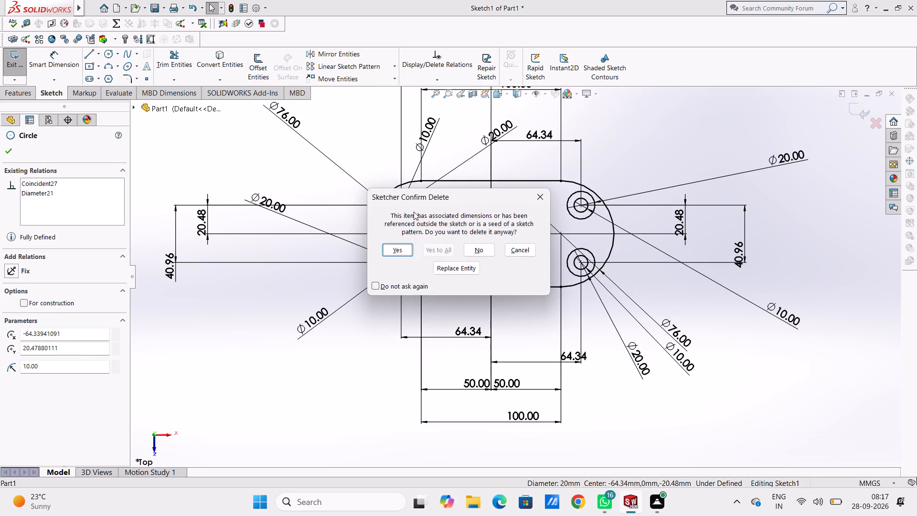
click(390, 251)
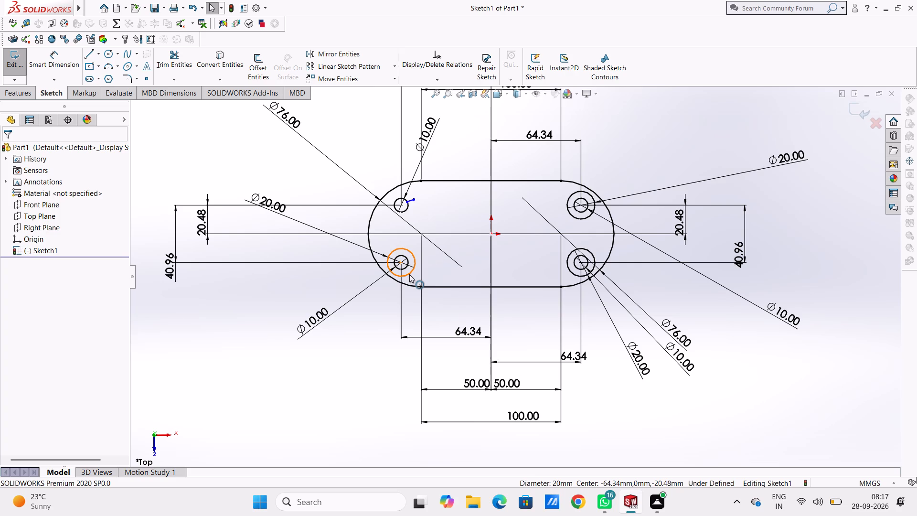
click(409, 274)
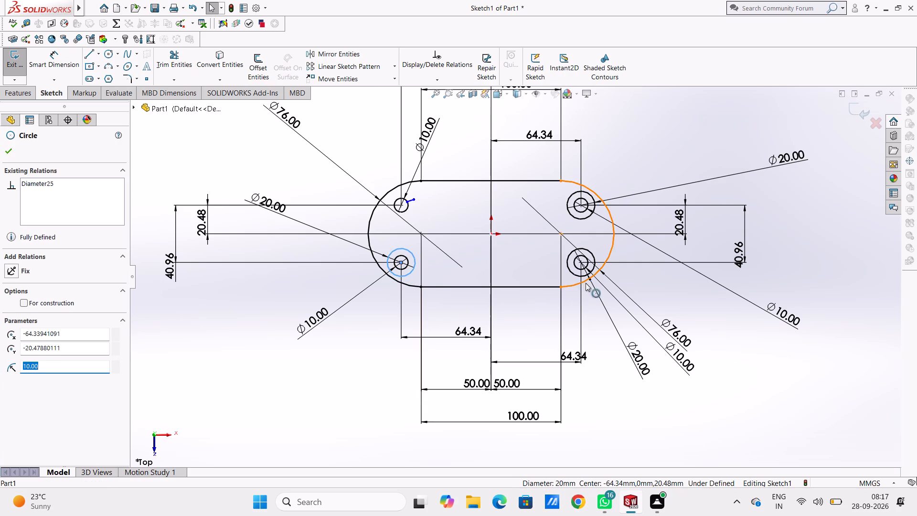
ctrl+click(568, 272)
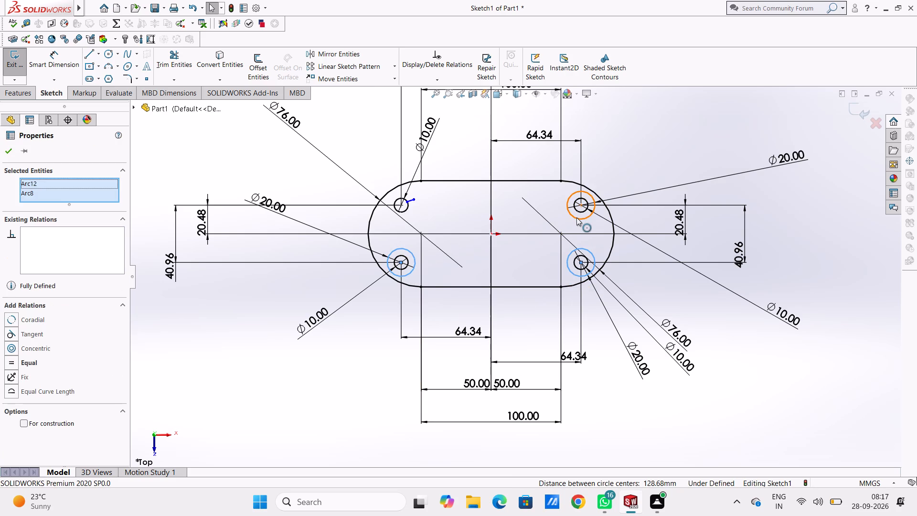
ctrl+click(576, 217)
key(Delete)
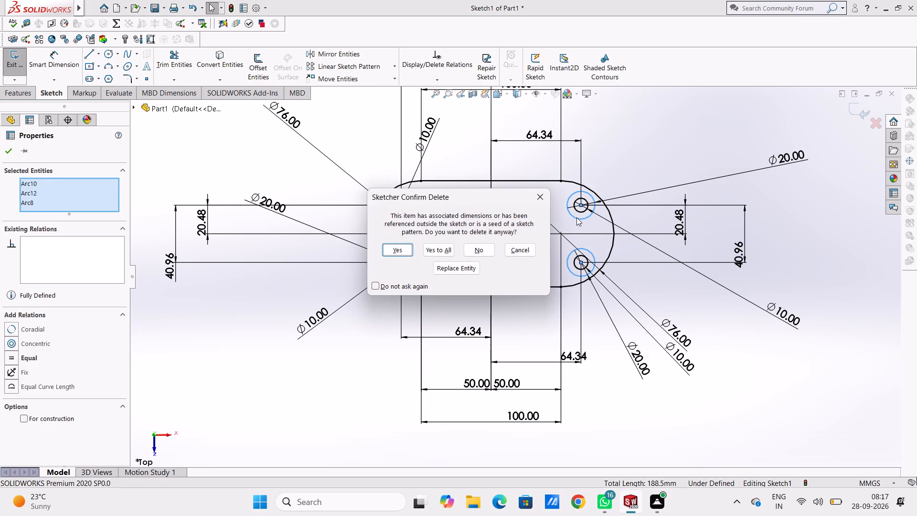
click(397, 250)
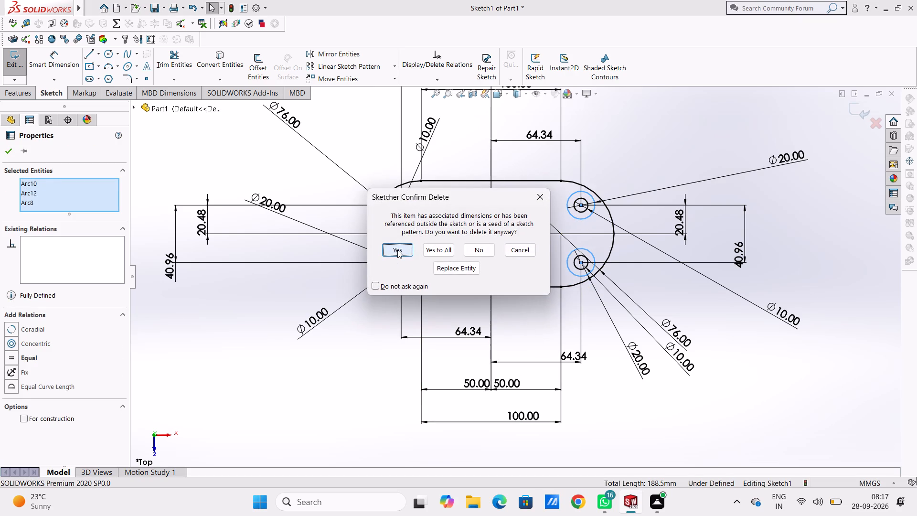
click(397, 249)
click(397, 249)
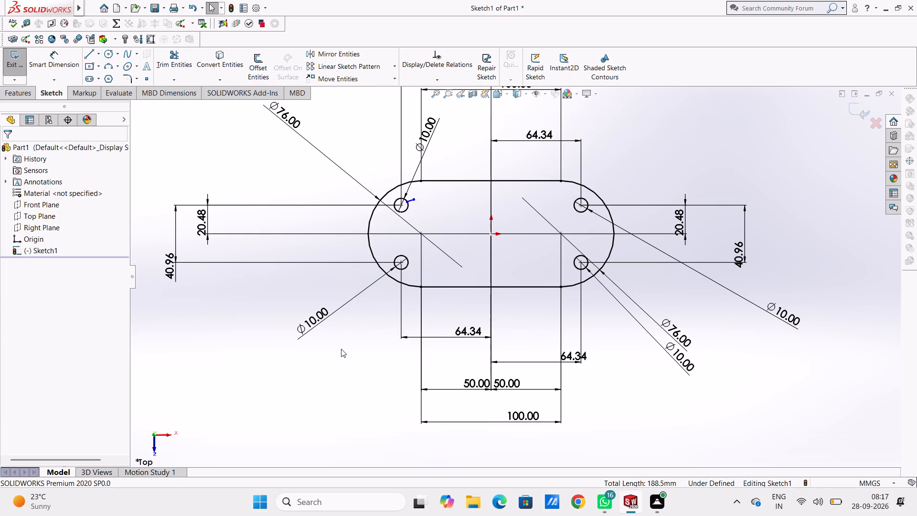
Extrude the slot region outside the four 10 mm circles as a boss with a blind depth of 15 mm.
click(12, 98)
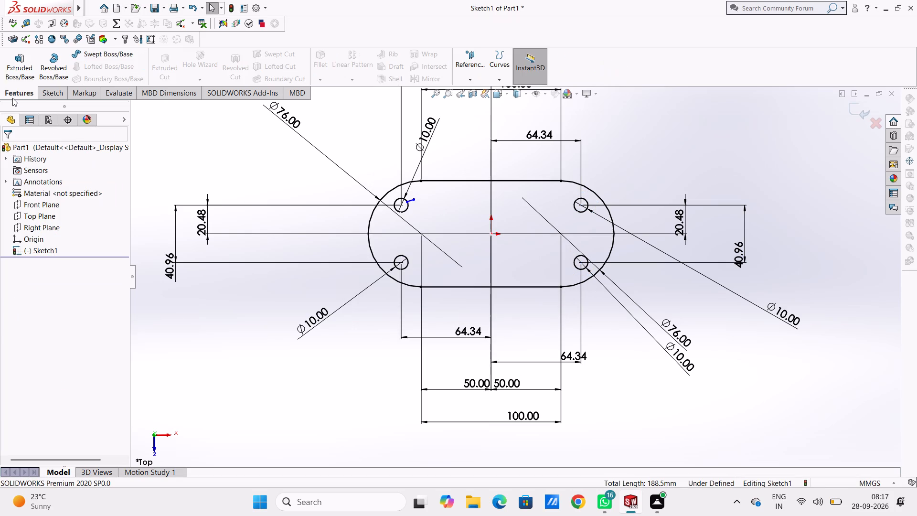
click(2, 69)
click(20, 63)
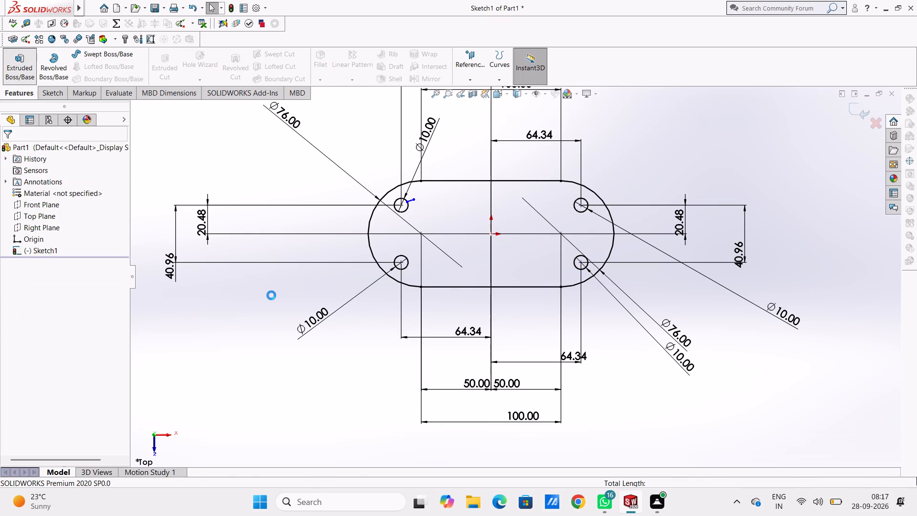
click(496, 267)
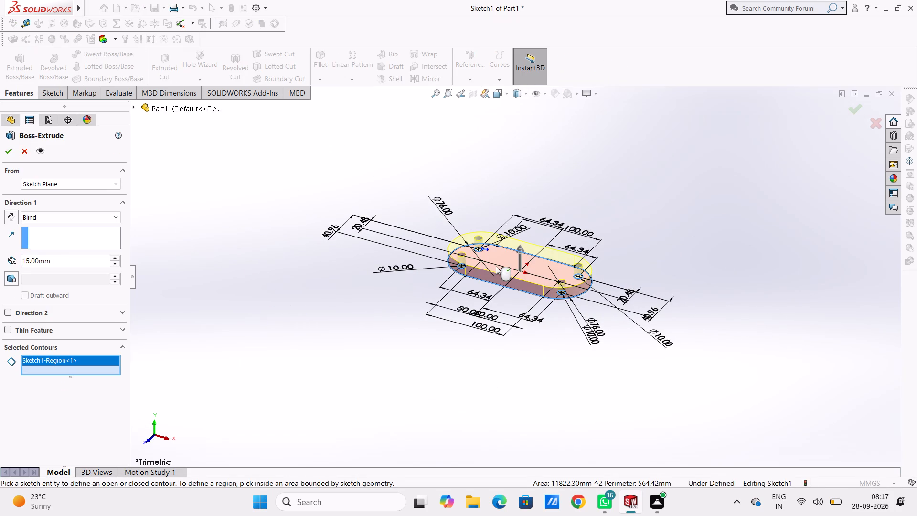
click(6, 152)
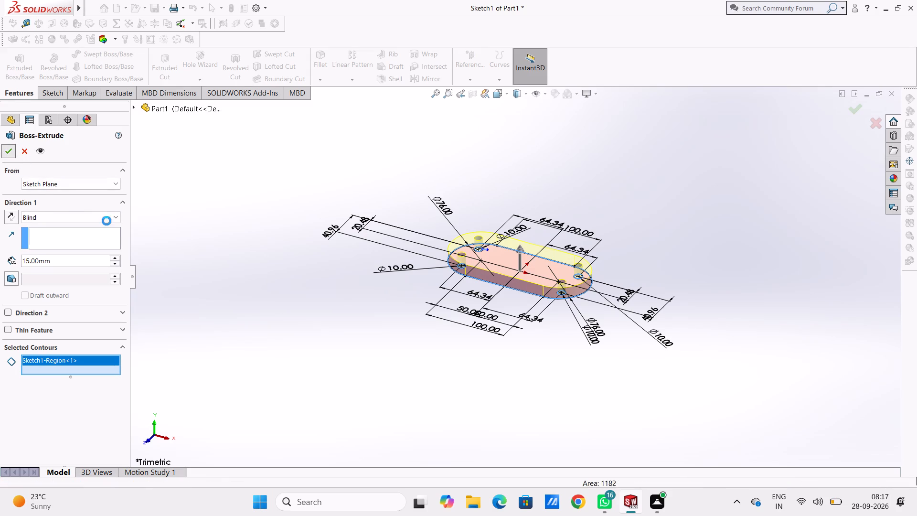
click(224, 366)
Start a new sketch on the plate's flat front side face, seen from the front.
middle_drag(266, 328, 288, 339)
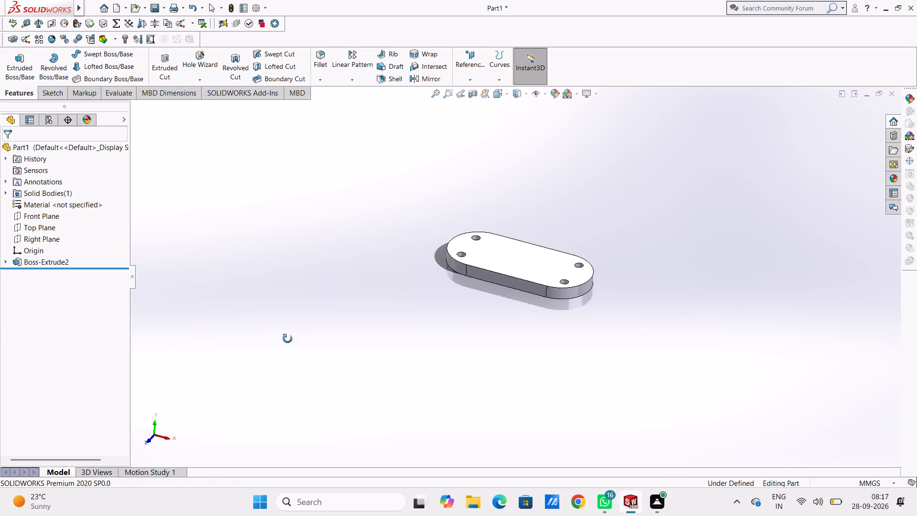
middle_drag(288, 339, 285, 375)
middle_click(300, 348)
middle_drag(296, 354, 301, 347)
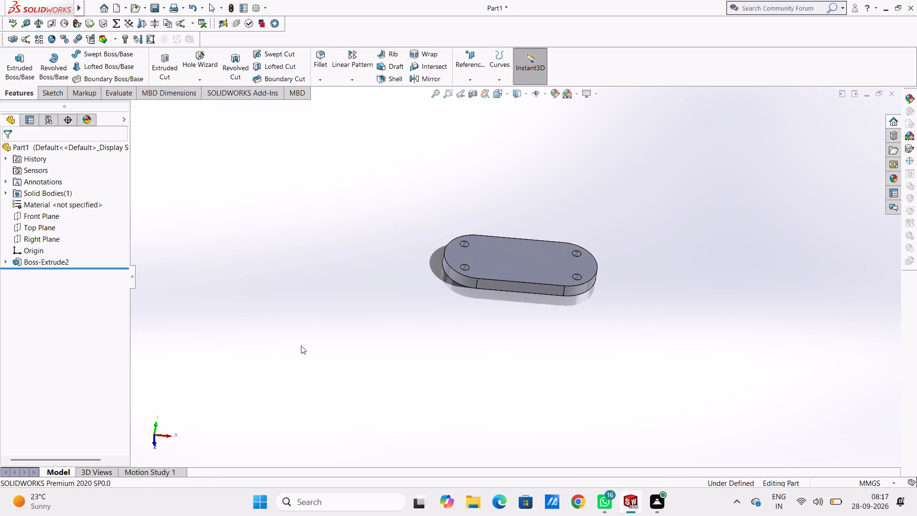
middle_drag(301, 345, 295, 345)
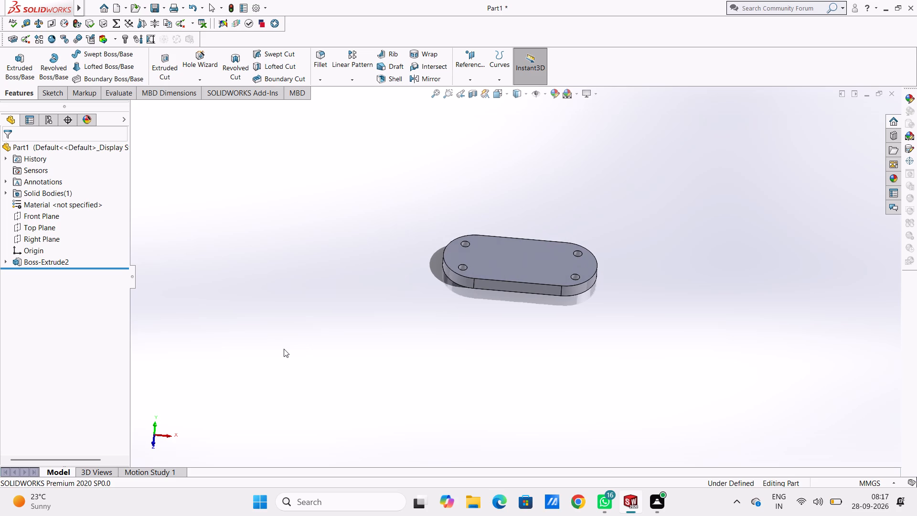
key(ctrl+1)
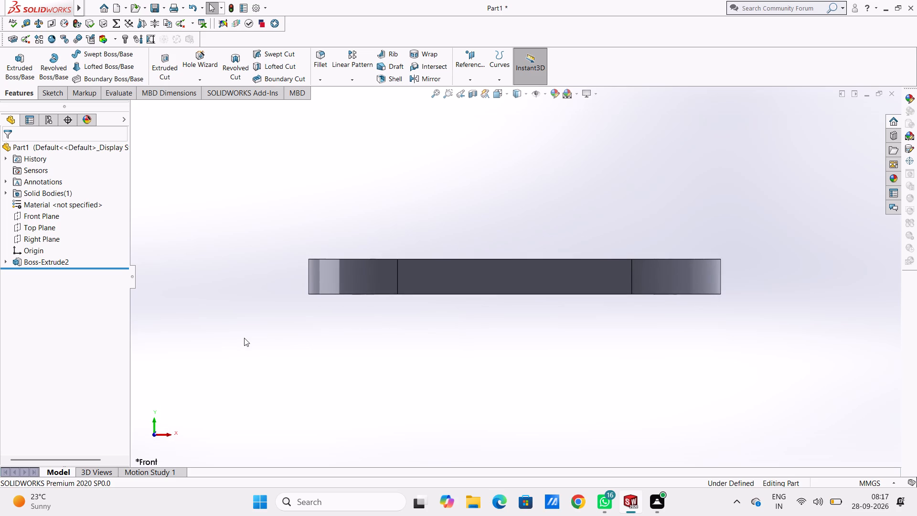
click(501, 283)
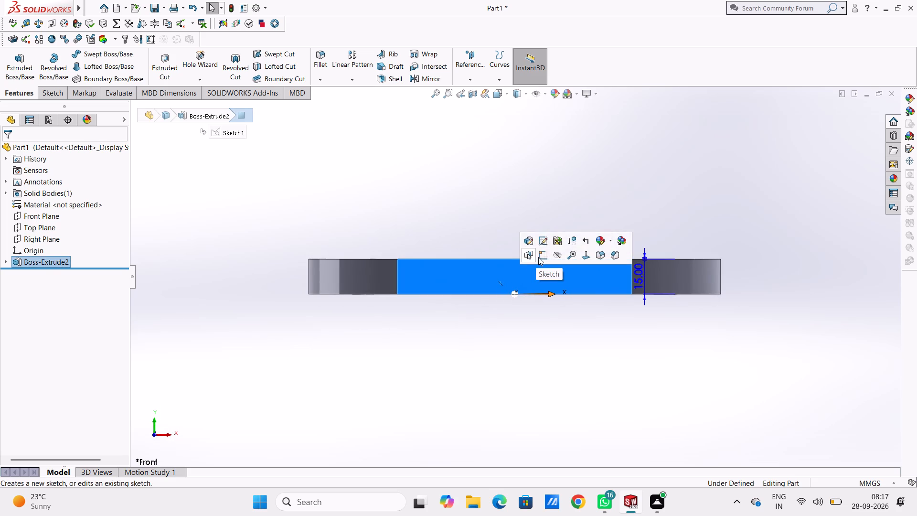
click(538, 257)
click(515, 215)
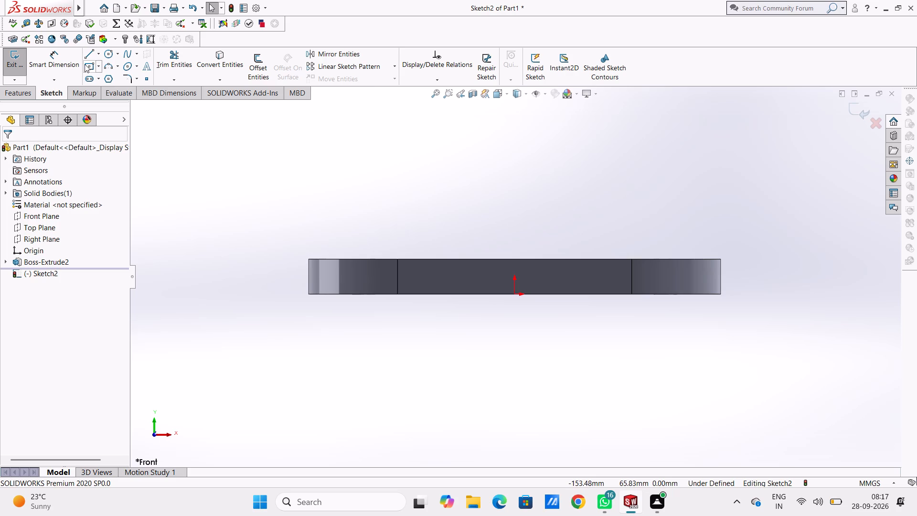
Sketch a horizontal midpoint line centred on the origin along the plate's bottom edge, with a half-length of 55 mm.
click(96, 54)
click(111, 91)
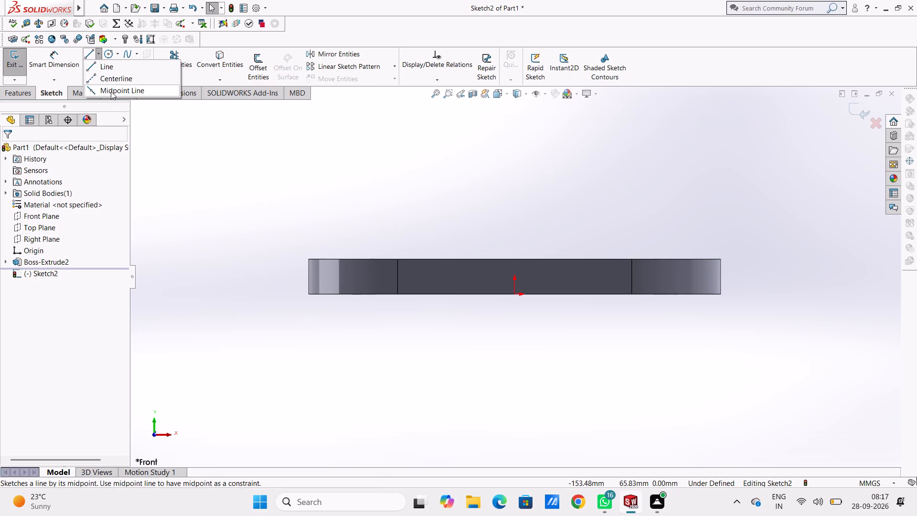
click(514, 296)
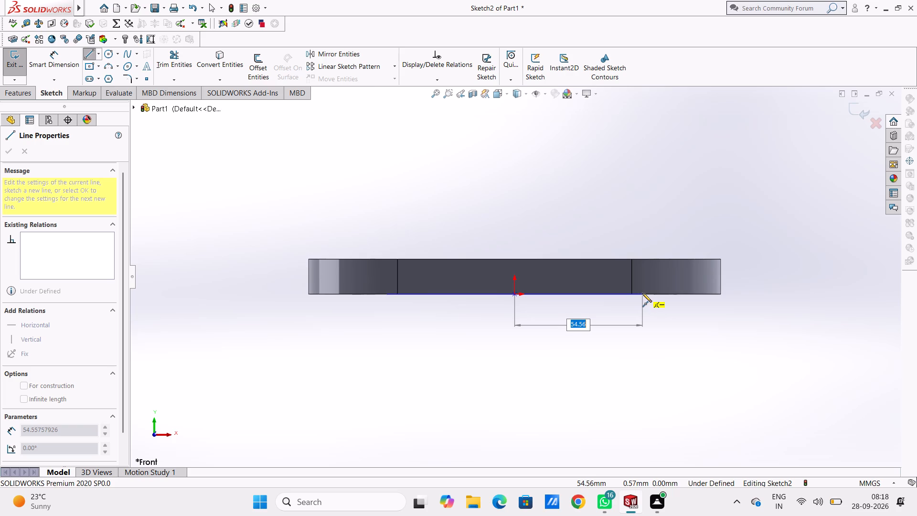
text(55)
key(Return)
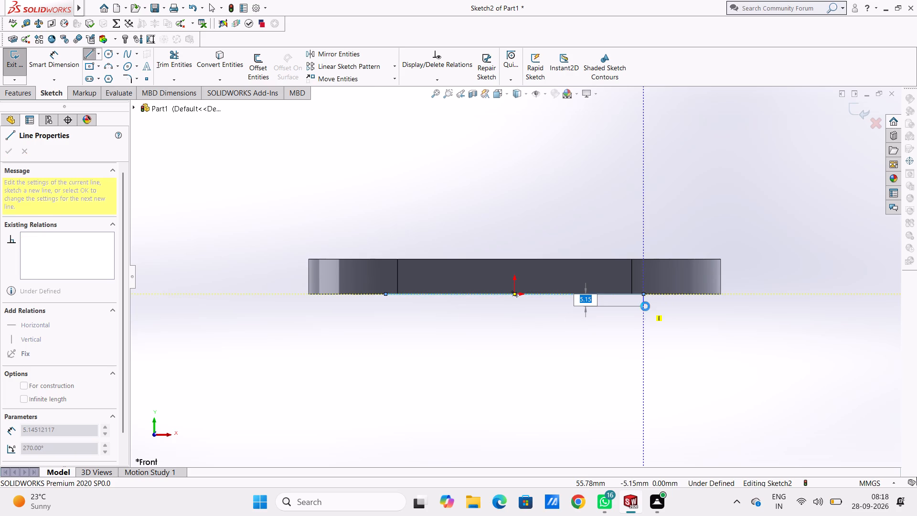
key(Escape)
key(Escape)
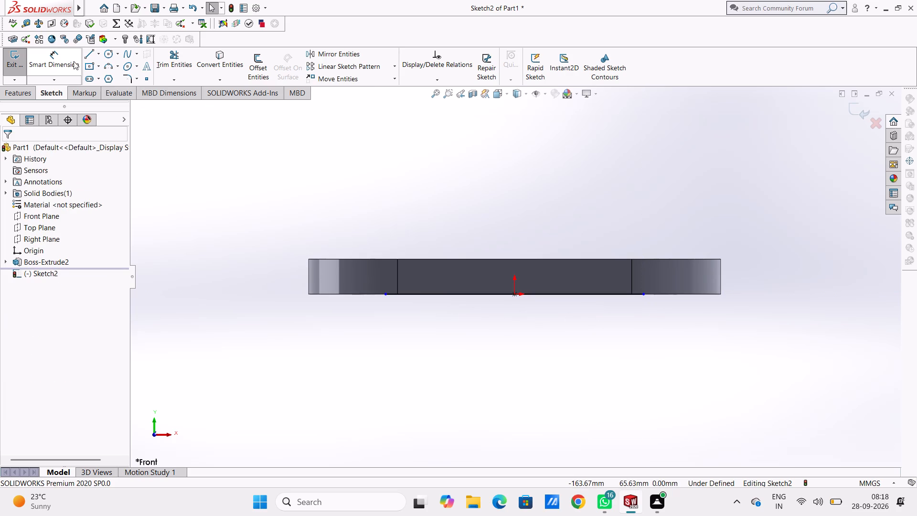
Dimension the distance from the line's left endpoint to the origin, keeping it at 55 mm.
click(57, 51)
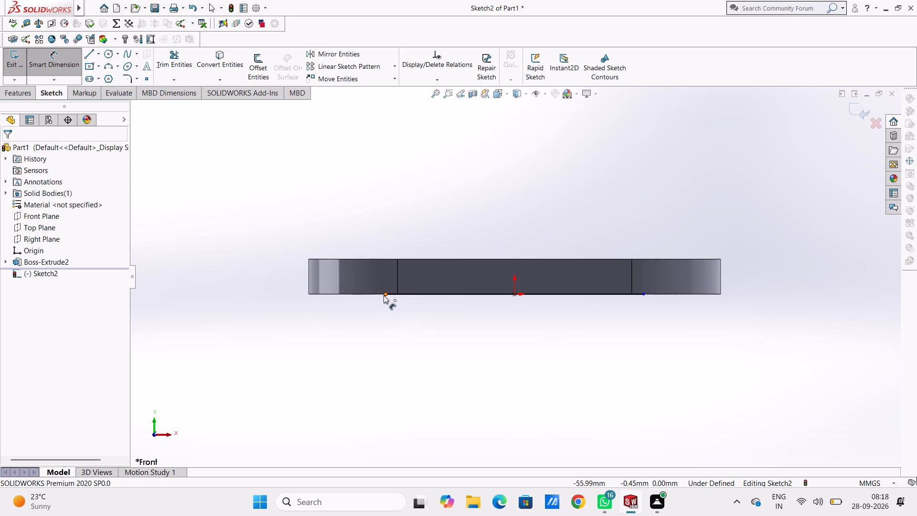
click(384, 295)
click(515, 296)
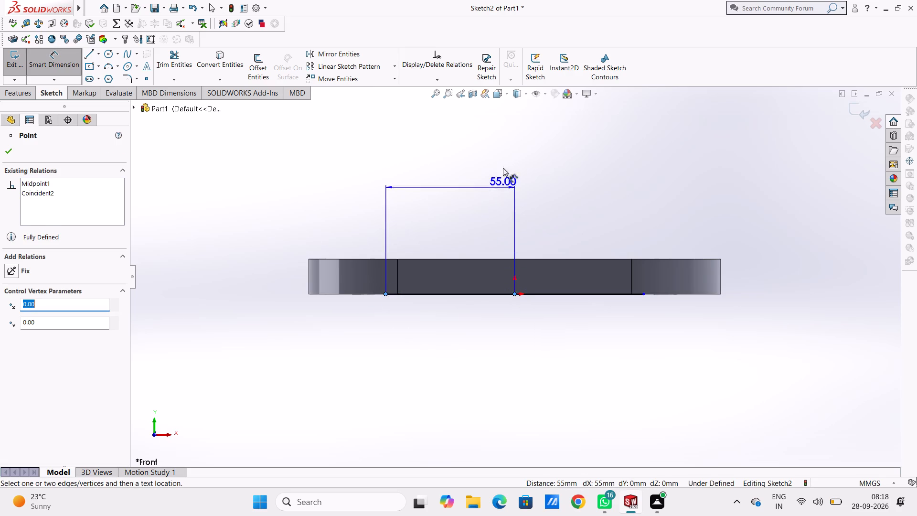
click(503, 152)
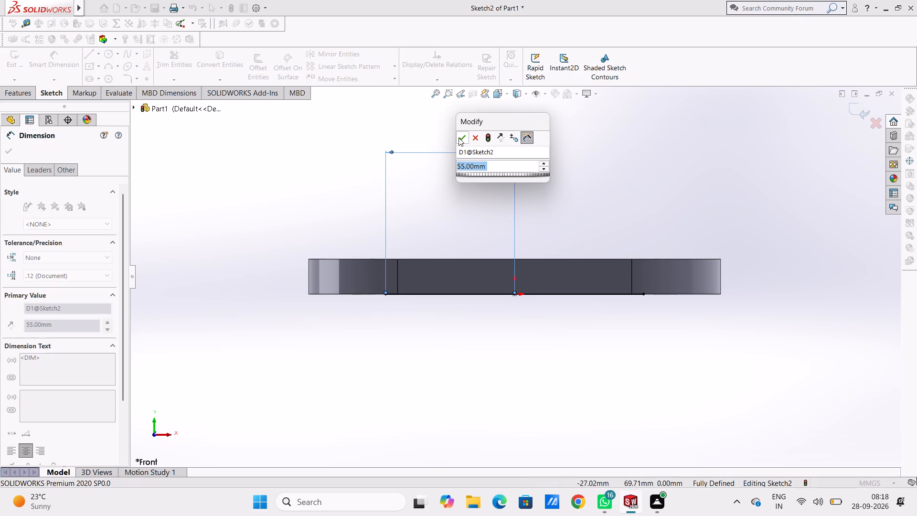
click(459, 138)
click(422, 134)
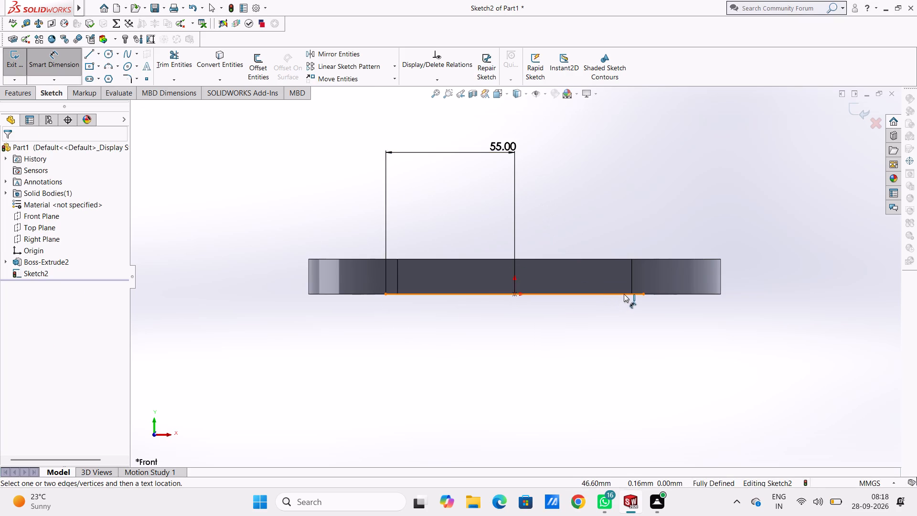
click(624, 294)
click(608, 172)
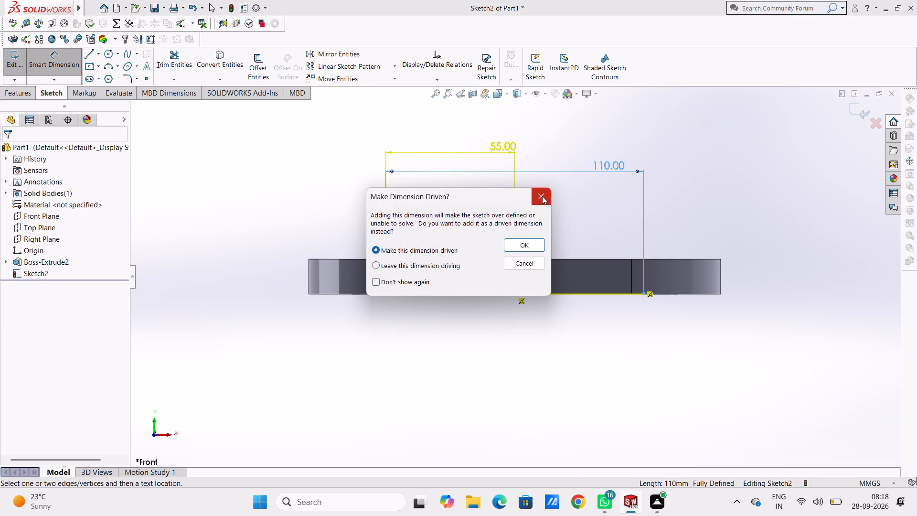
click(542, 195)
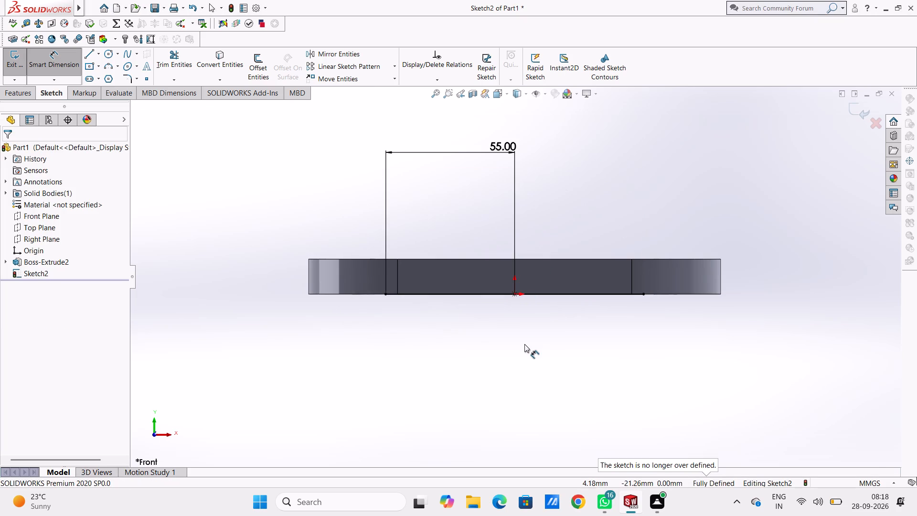
Offset the 110 mm bottom line by 3 mm, reversed so the copy lies above it inside the plate face.
scroll(524, 344, up, 4)
scroll(523, 349, down, 4)
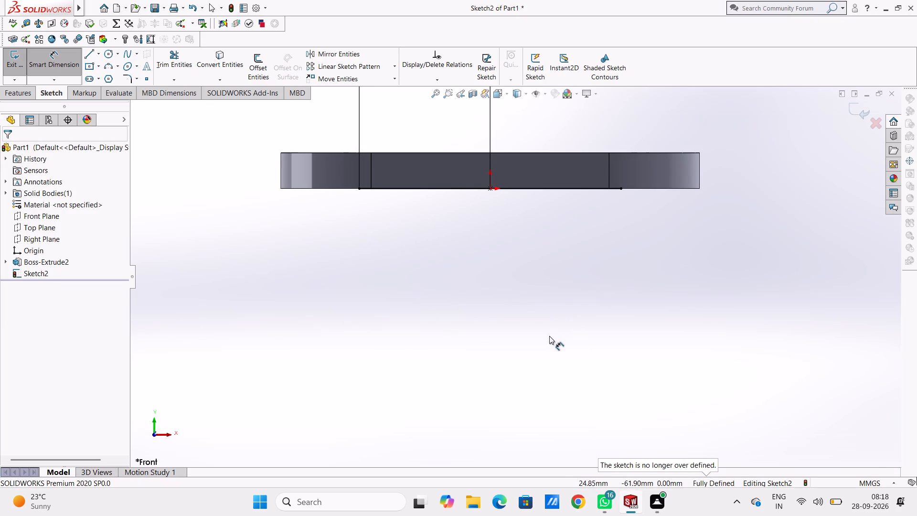
click(251, 60)
scroll(528, 208, down, 3)
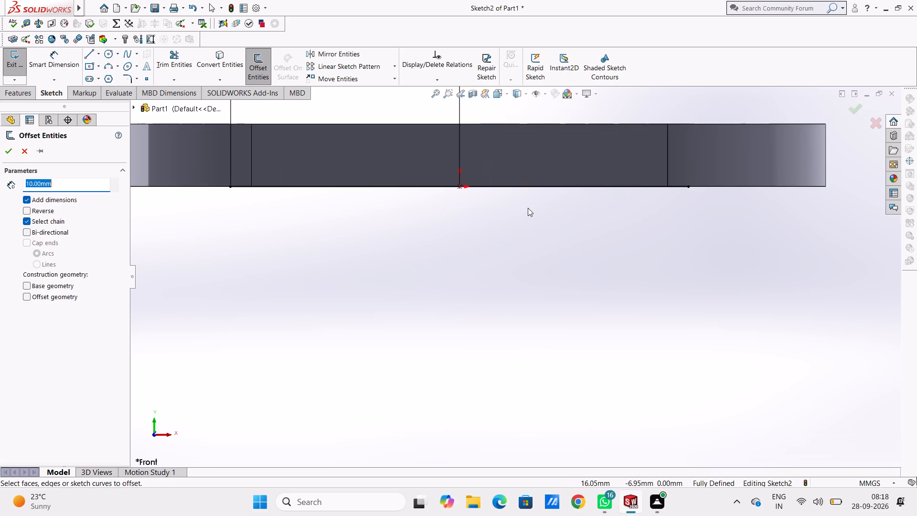
scroll(528, 208, up, 2)
scroll(539, 209, down, 2)
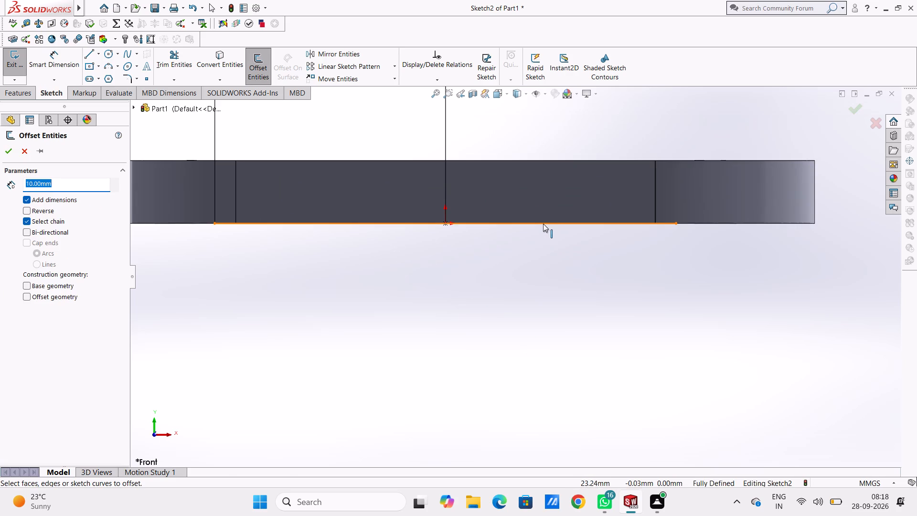
click(543, 223)
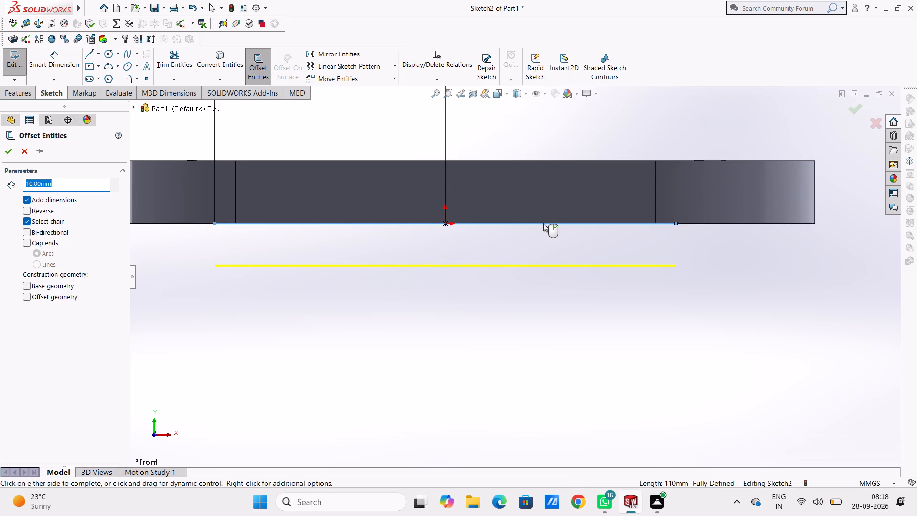
key(3)
key(Return)
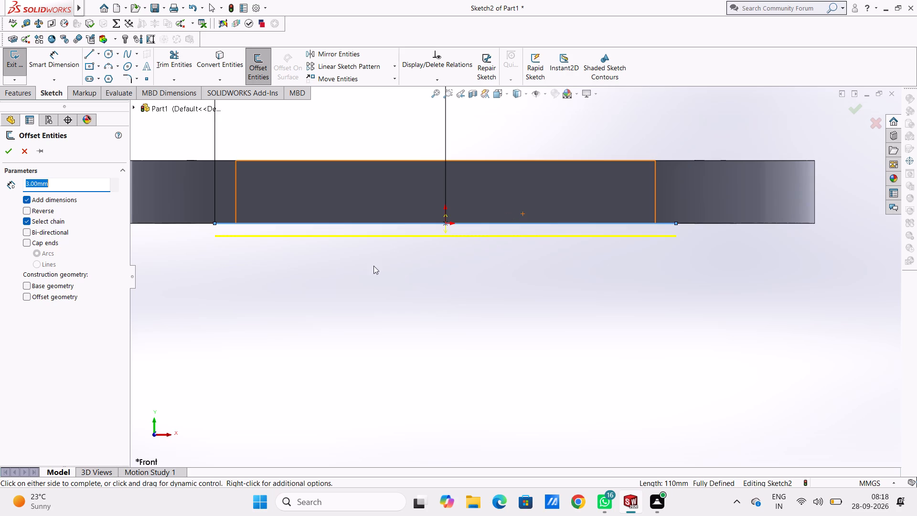
click(29, 205)
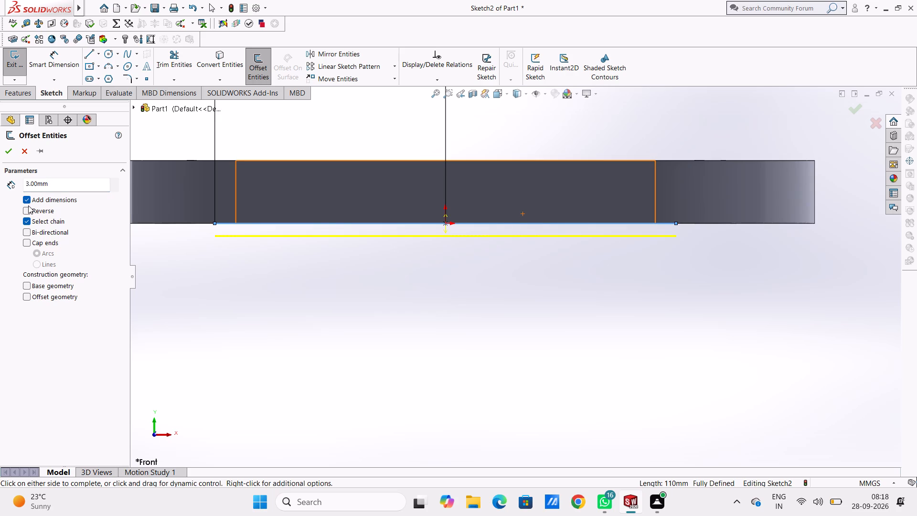
click(27, 208)
click(8, 151)
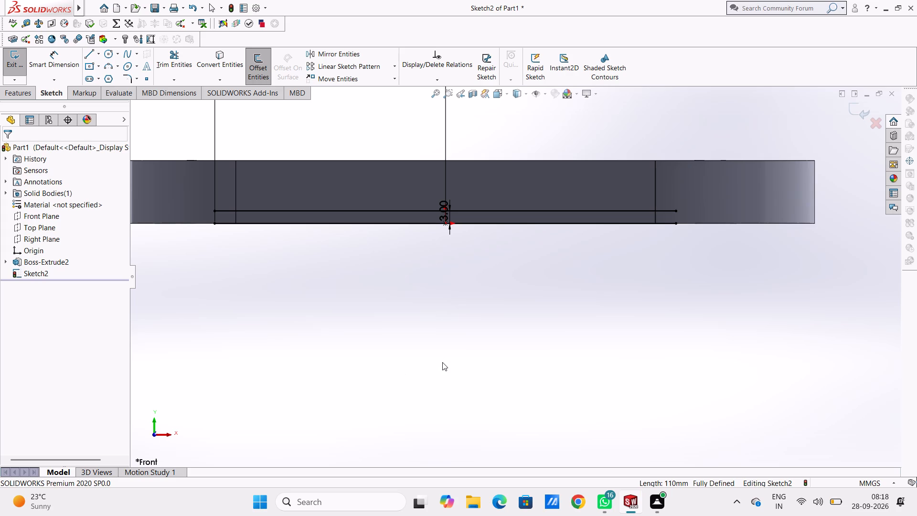
Sketch a 3-point arc of radius 2 mm from the bottom line's left endpoint up to the offset line, bulging outward.
scroll(442, 362, up, 2)
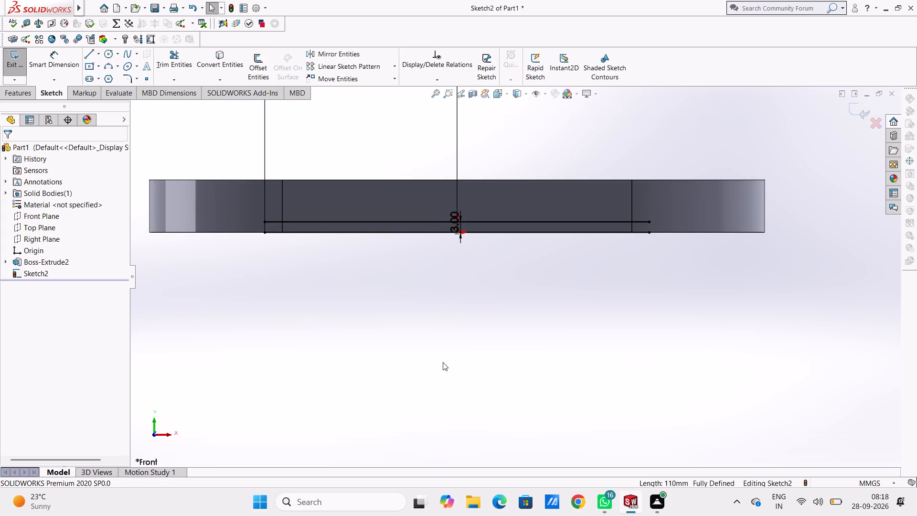
scroll(280, 217, down, 2)
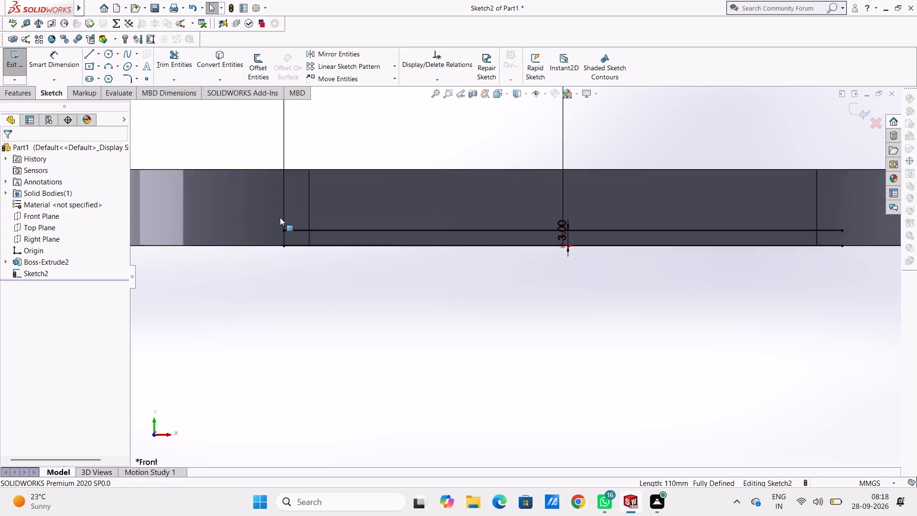
scroll(280, 217, down, 2)
scroll(322, 272, up, 2)
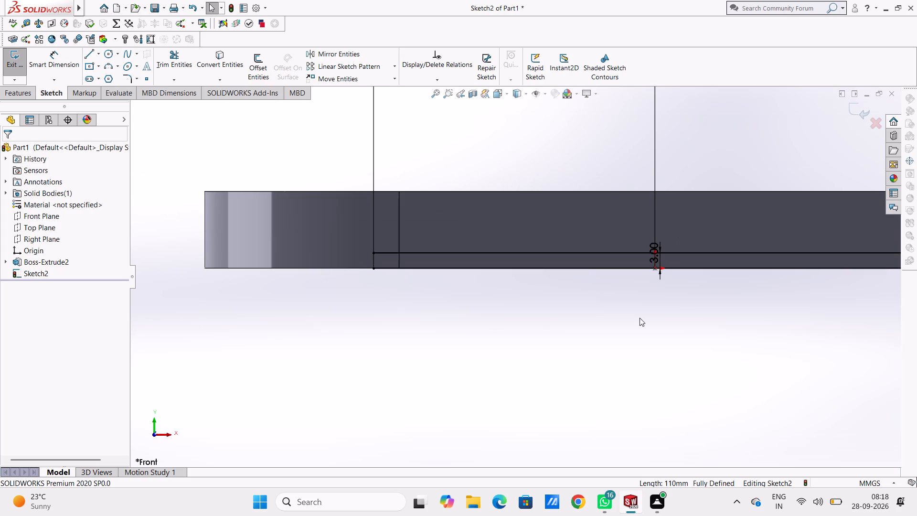
scroll(640, 318, up, 3)
scroll(752, 283, down, 3)
scroll(536, 286, up, 4)
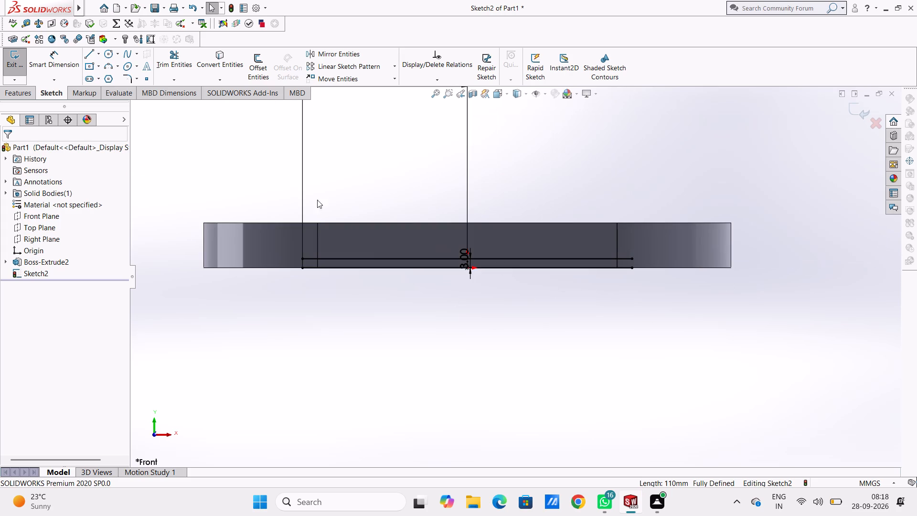
click(107, 64)
scroll(390, 282, down, 3)
scroll(299, 243, down, 5)
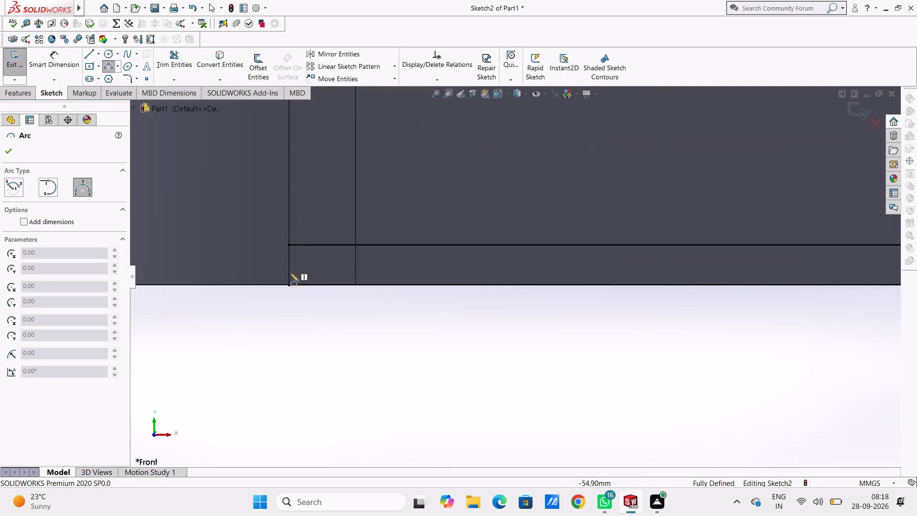
click(290, 285)
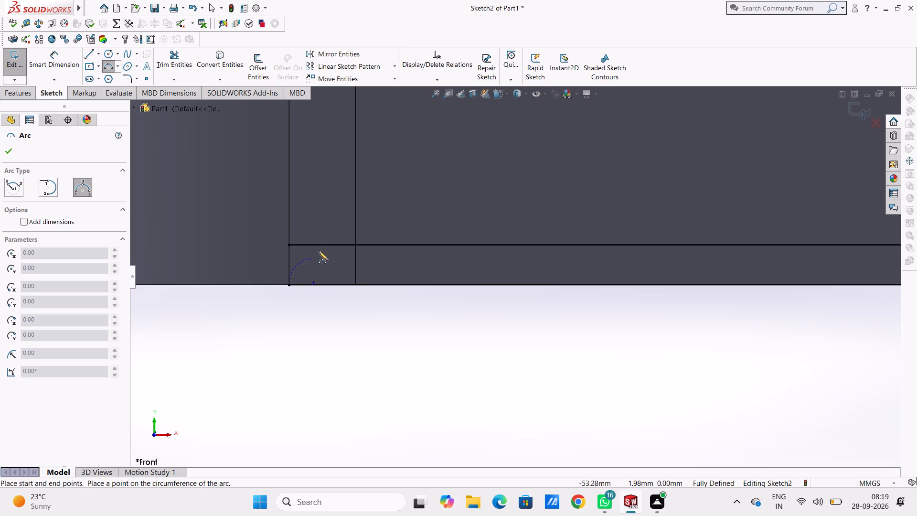
click(328, 245)
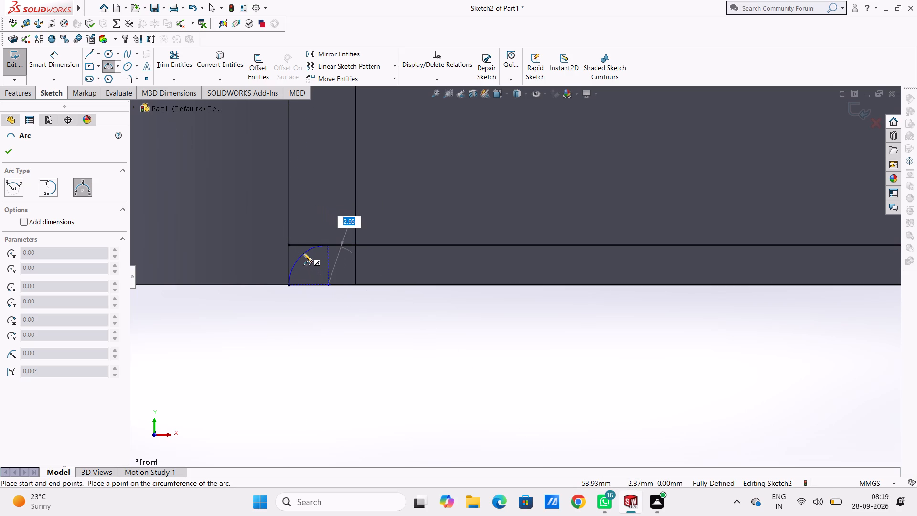
key(2)
key(Return)
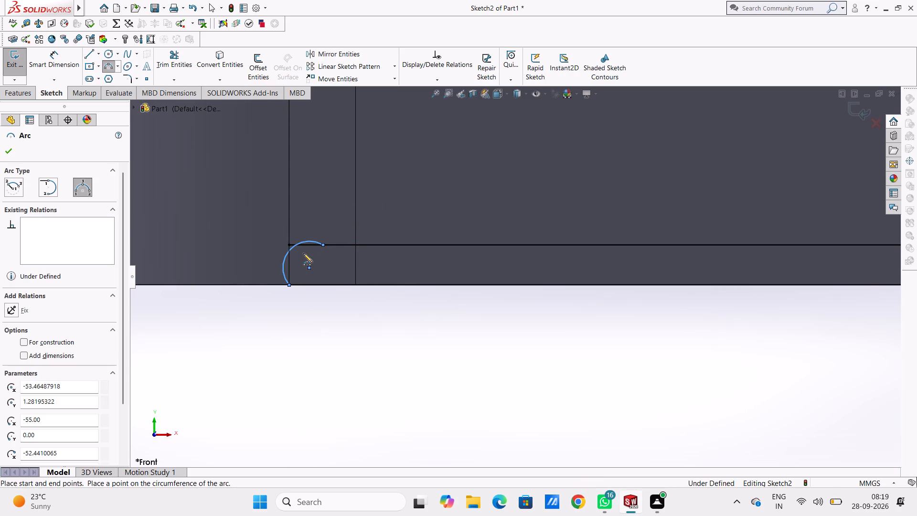
Sketch a matching 3-point arc of radius 2 mm from the bottom line's right endpoint up to the offset line, bulging outward.
scroll(303, 253, up, 11)
scroll(427, 259, down, 1)
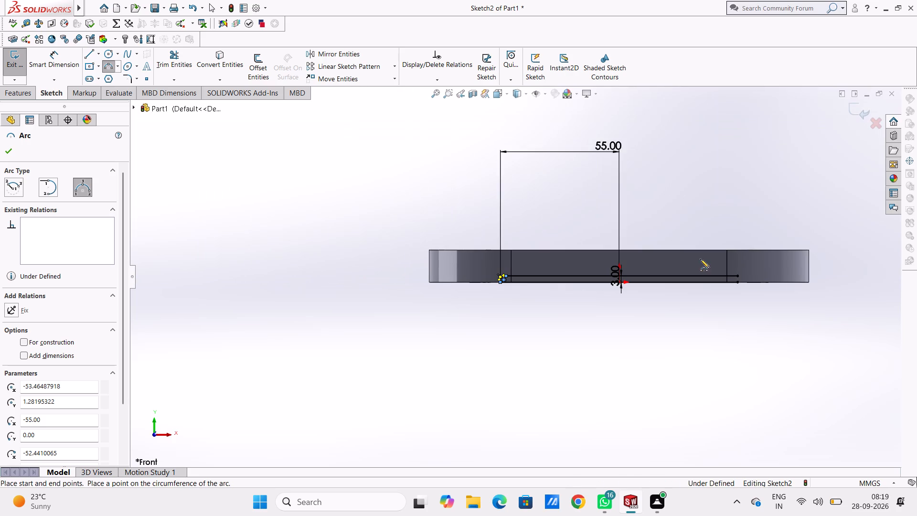
scroll(765, 295, down, 4)
scroll(659, 255, down, 5)
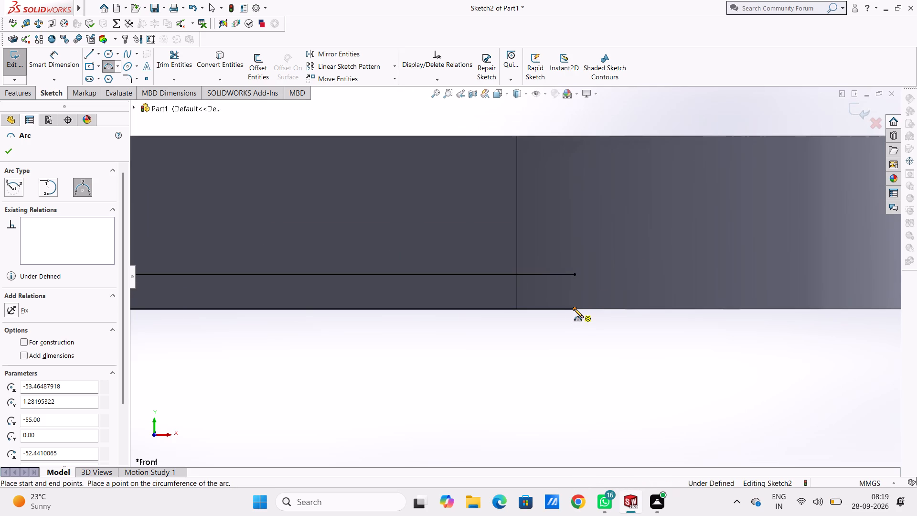
click(574, 309)
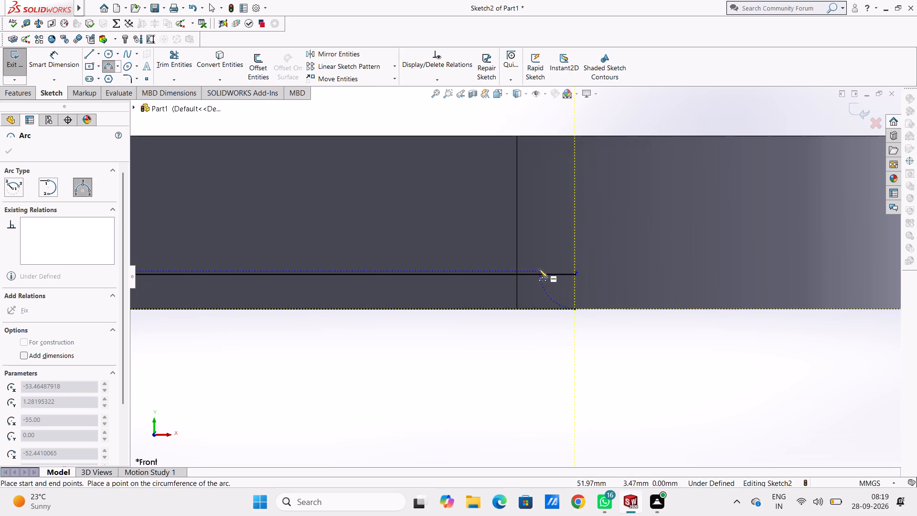
click(542, 275)
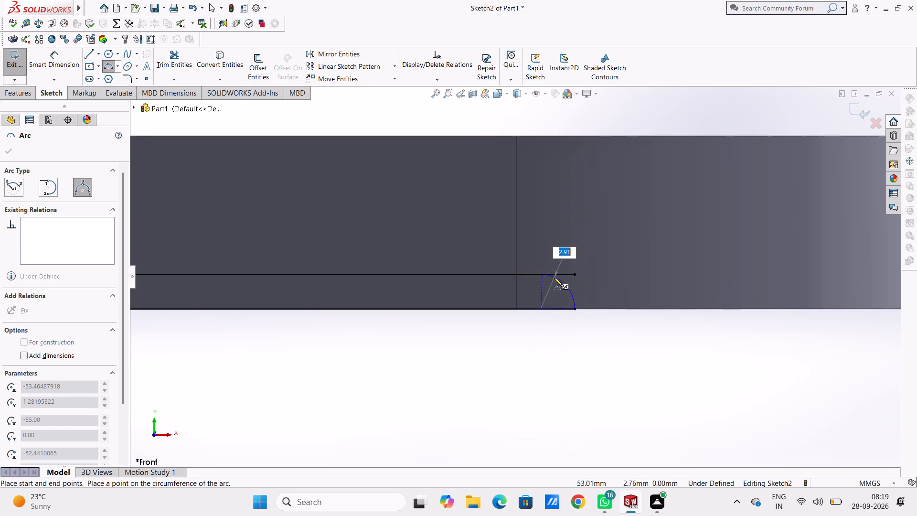
key(2)
key(Return)
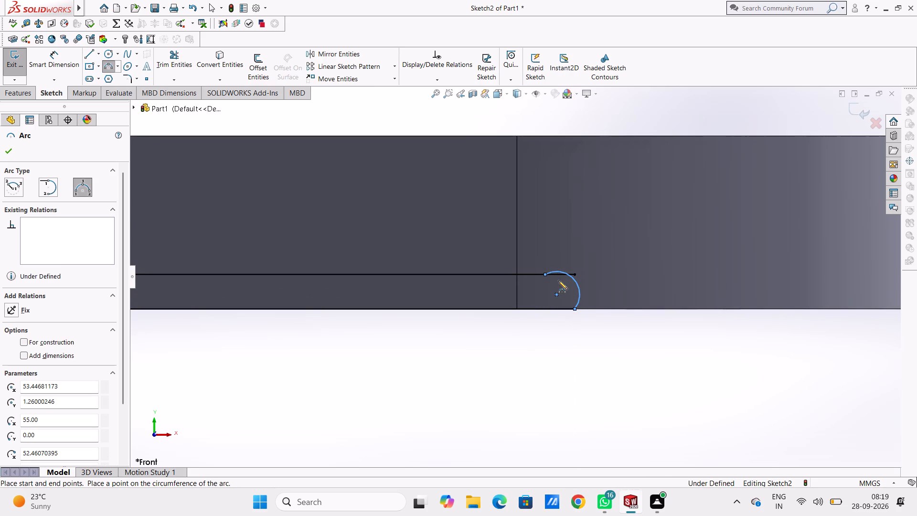
key(Escape)
key(Escape)
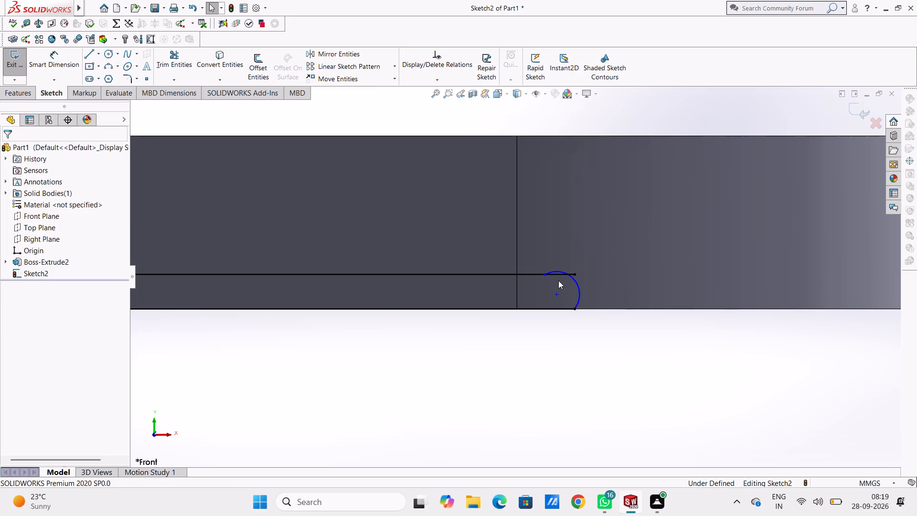
Add a 2 mm radius dimension to the arc at the right end of the lines.
click(69, 62)
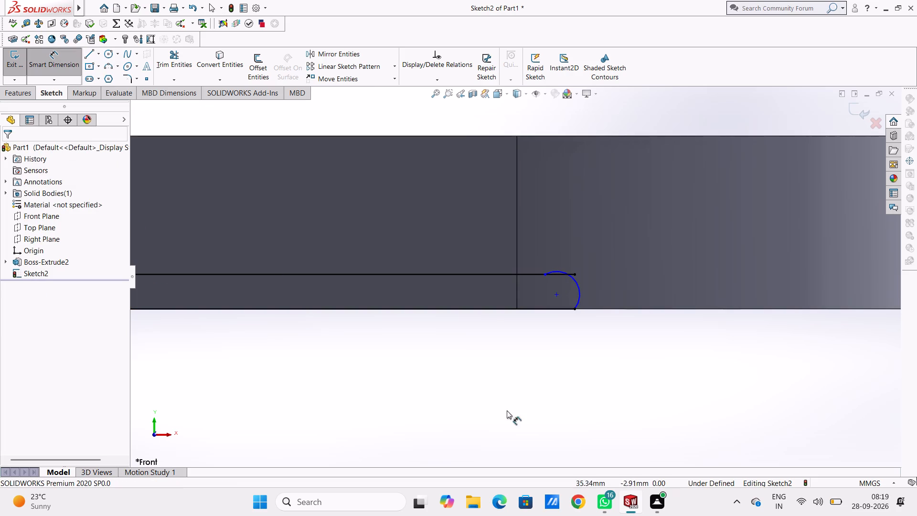
click(581, 287)
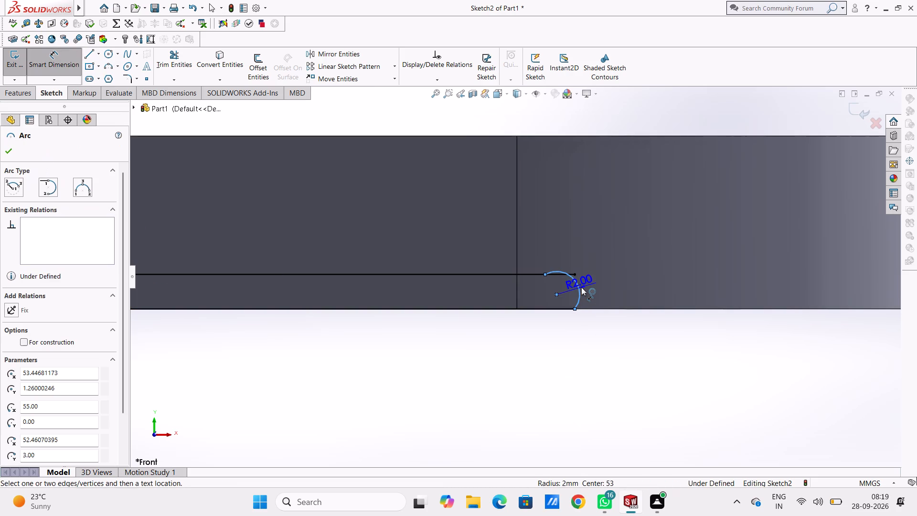
click(778, 107)
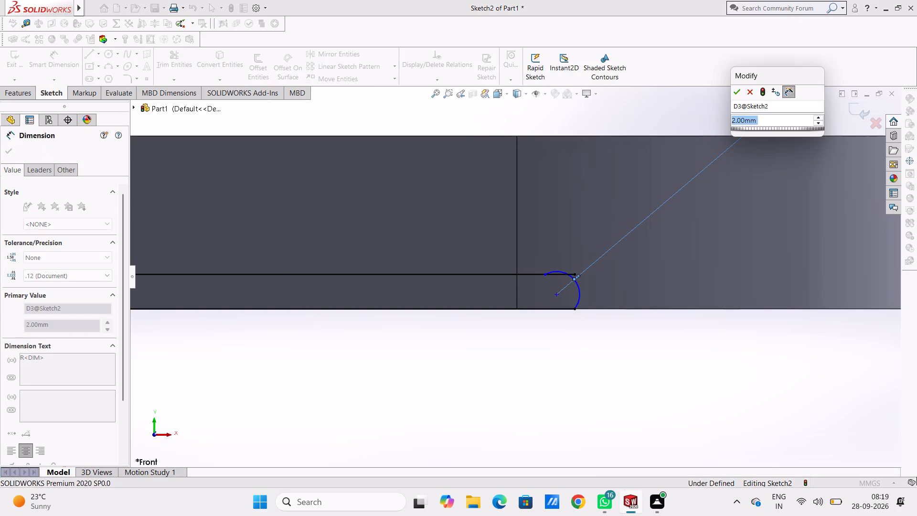
click(736, 96)
click(693, 118)
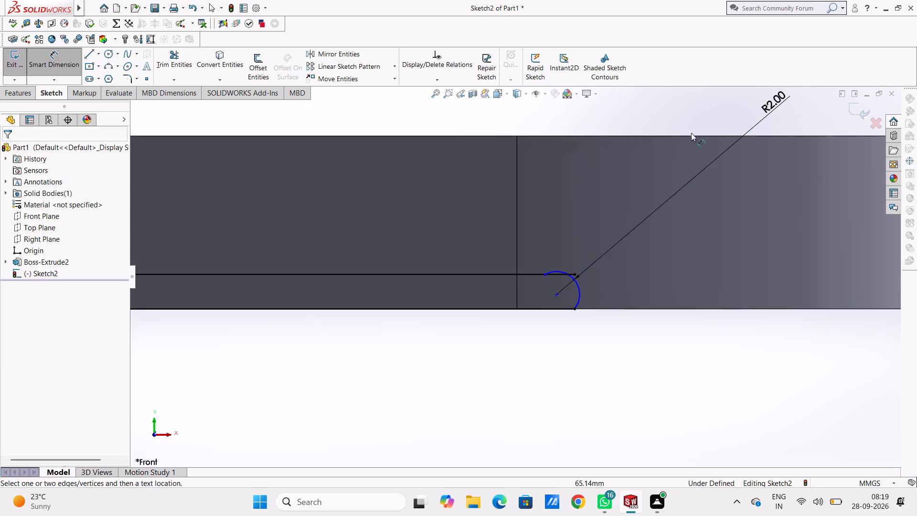
Add a 2 mm radius dimension to the arc at the left end of the lines.
scroll(524, 279, up, 5)
scroll(364, 300, up, 4)
scroll(303, 276, down, 6)
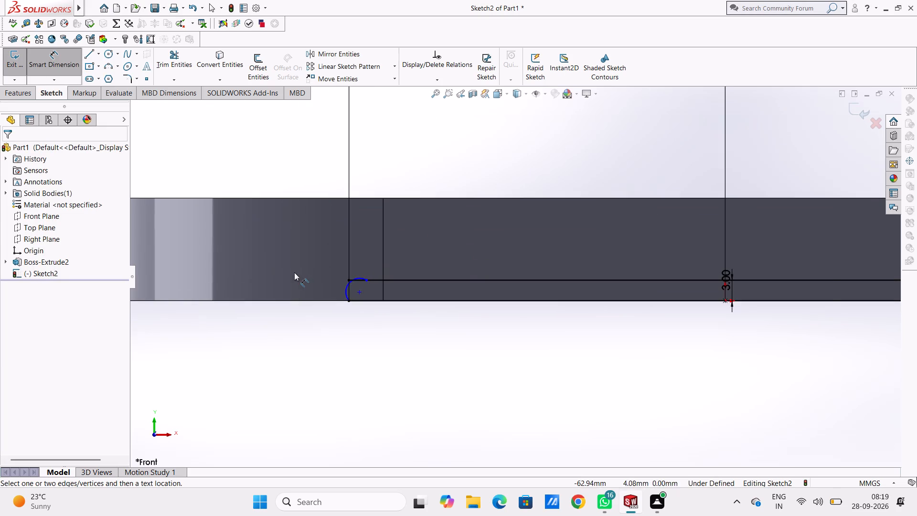
scroll(295, 274, down, 2)
scroll(349, 277, up, 4)
scroll(468, 272, down, 4)
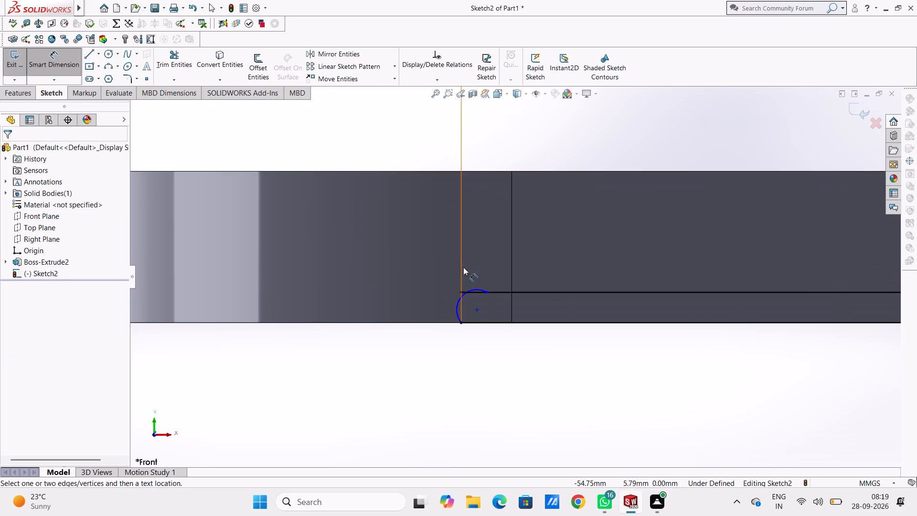
click(456, 307)
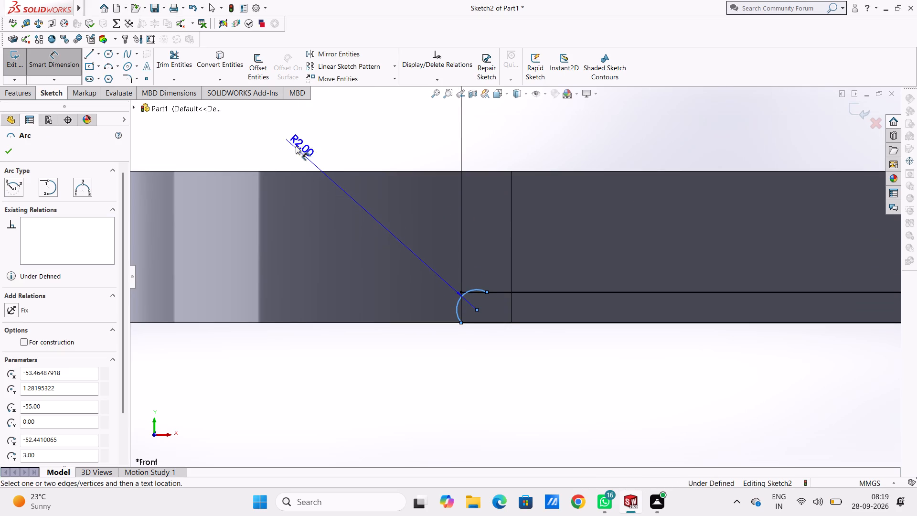
click(295, 144)
click(256, 127)
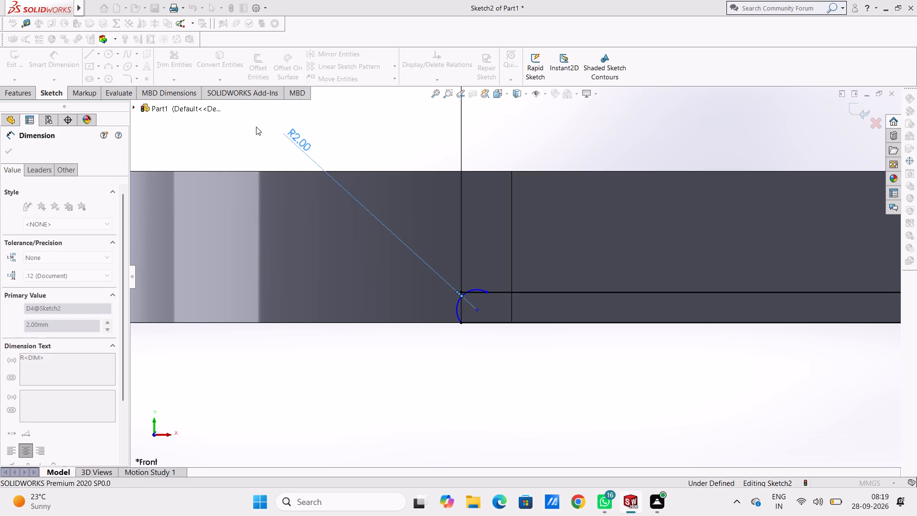
click(252, 135)
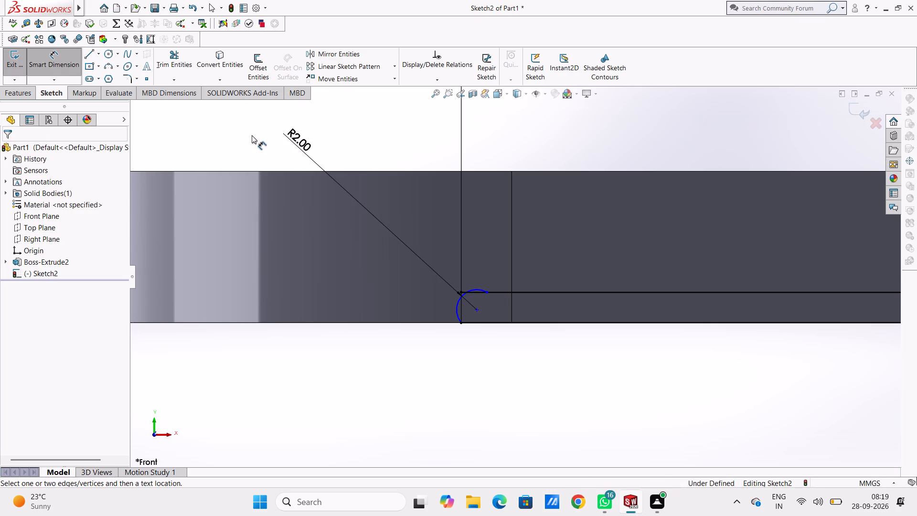
key(Escape)
key(Escape)
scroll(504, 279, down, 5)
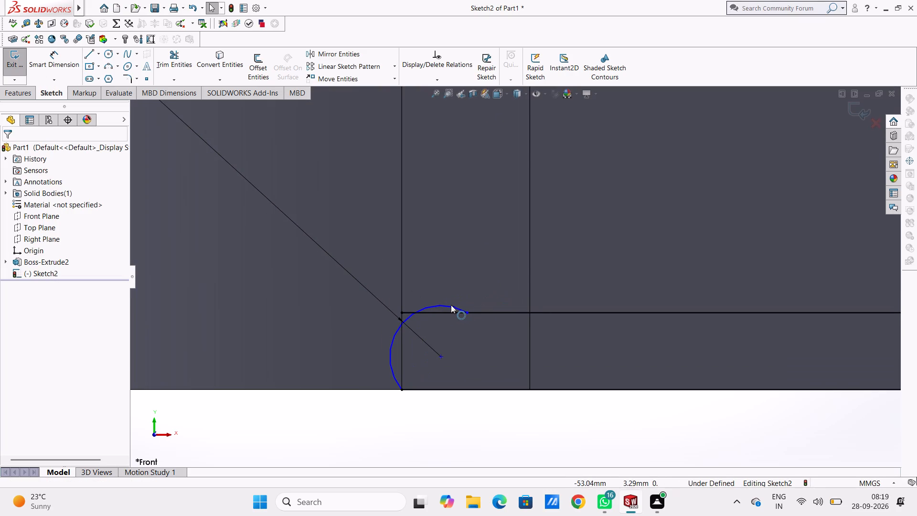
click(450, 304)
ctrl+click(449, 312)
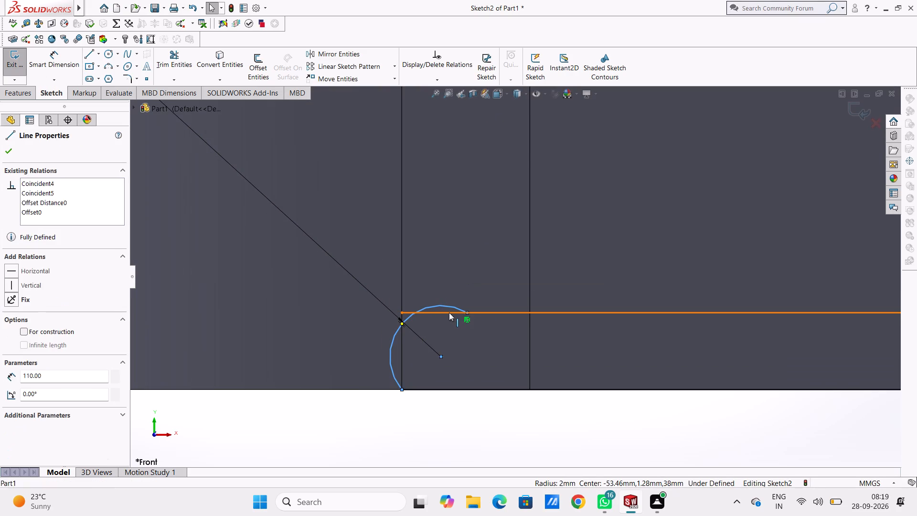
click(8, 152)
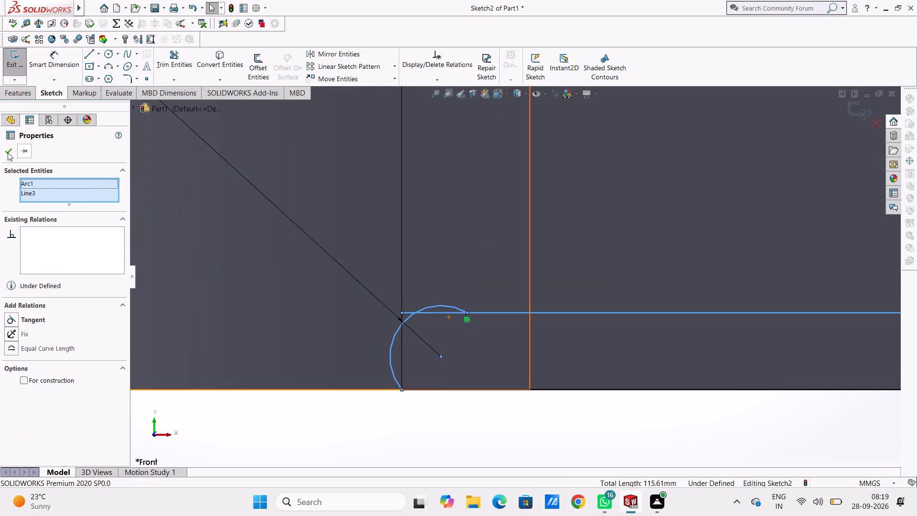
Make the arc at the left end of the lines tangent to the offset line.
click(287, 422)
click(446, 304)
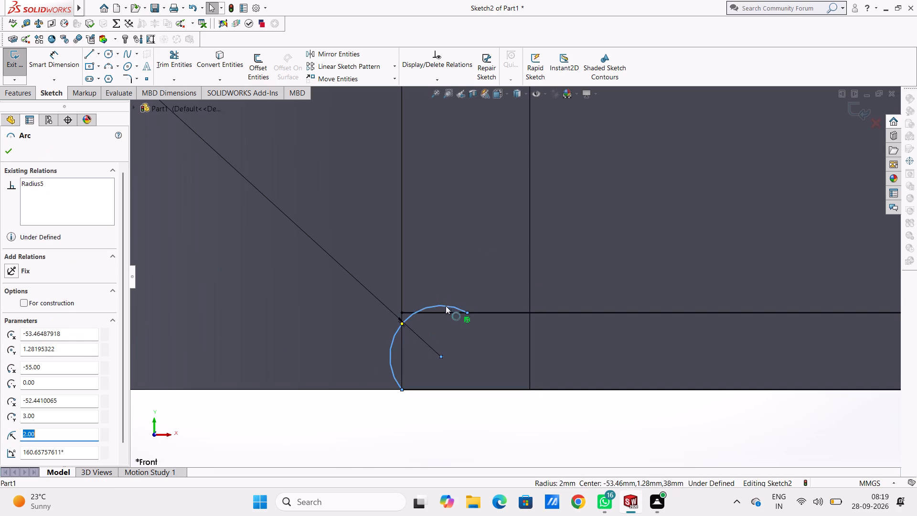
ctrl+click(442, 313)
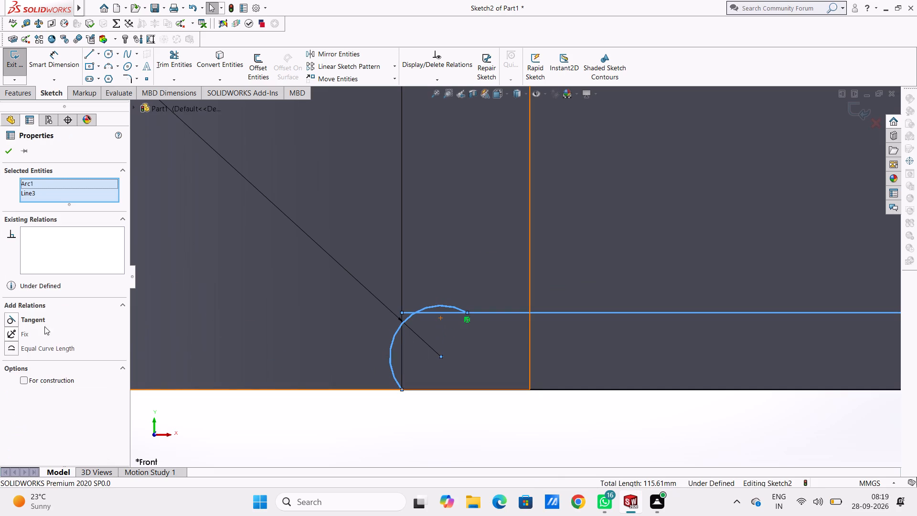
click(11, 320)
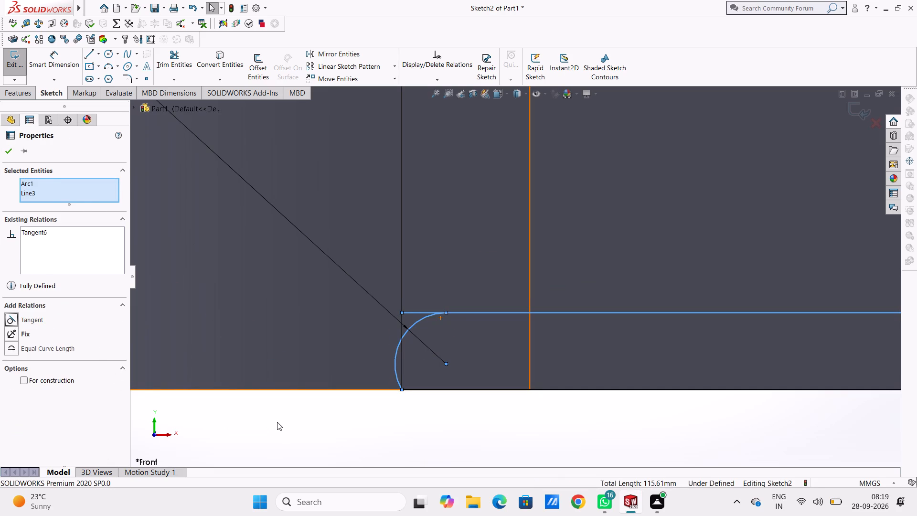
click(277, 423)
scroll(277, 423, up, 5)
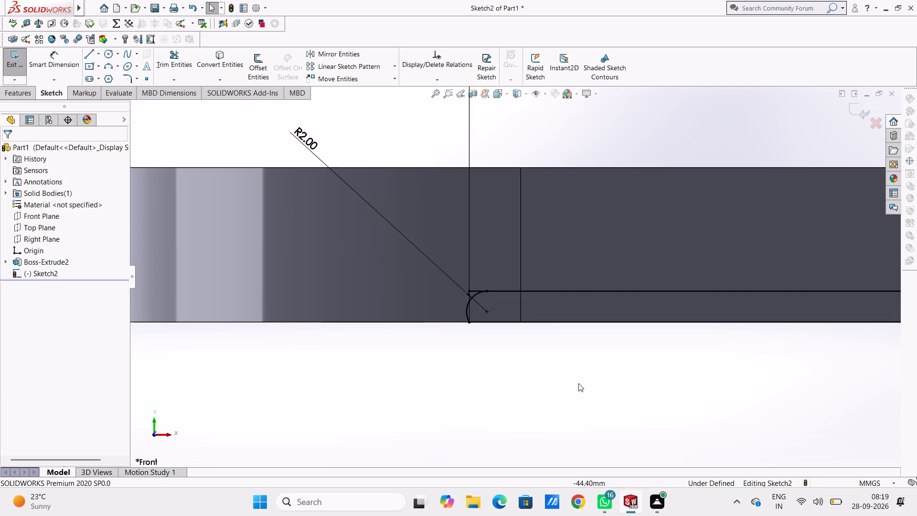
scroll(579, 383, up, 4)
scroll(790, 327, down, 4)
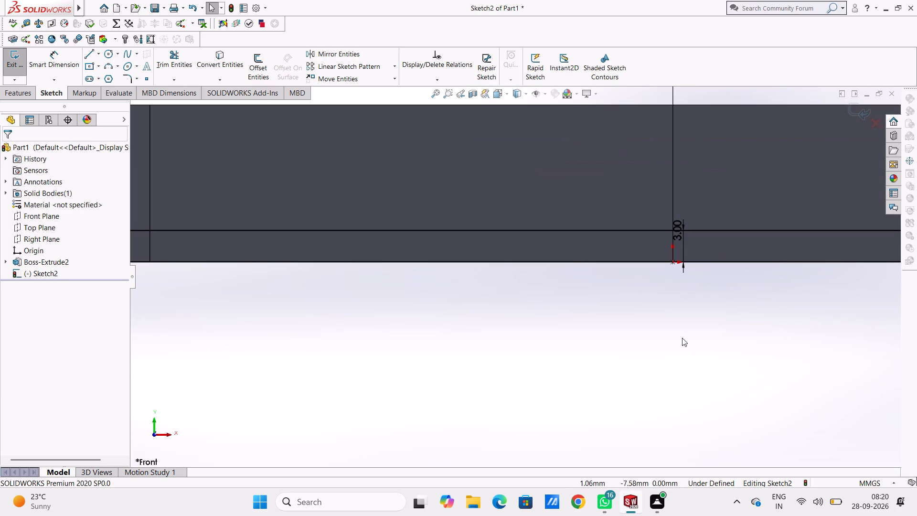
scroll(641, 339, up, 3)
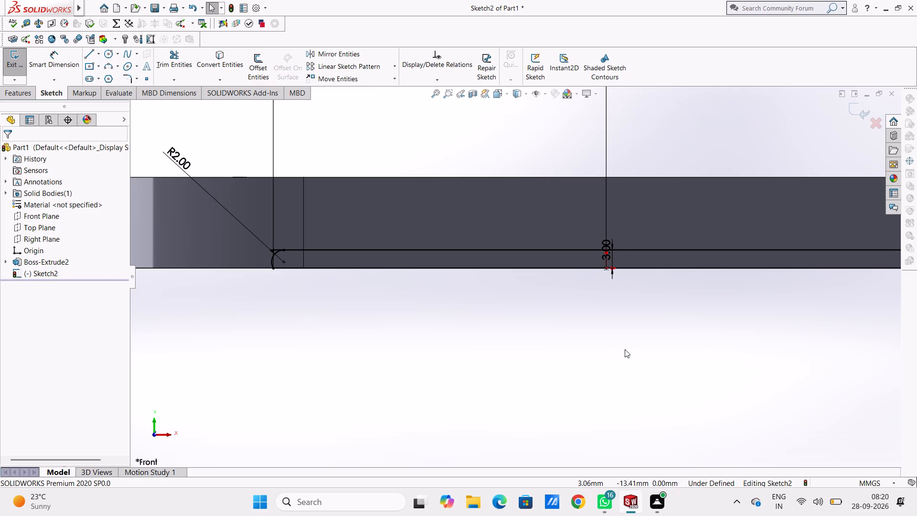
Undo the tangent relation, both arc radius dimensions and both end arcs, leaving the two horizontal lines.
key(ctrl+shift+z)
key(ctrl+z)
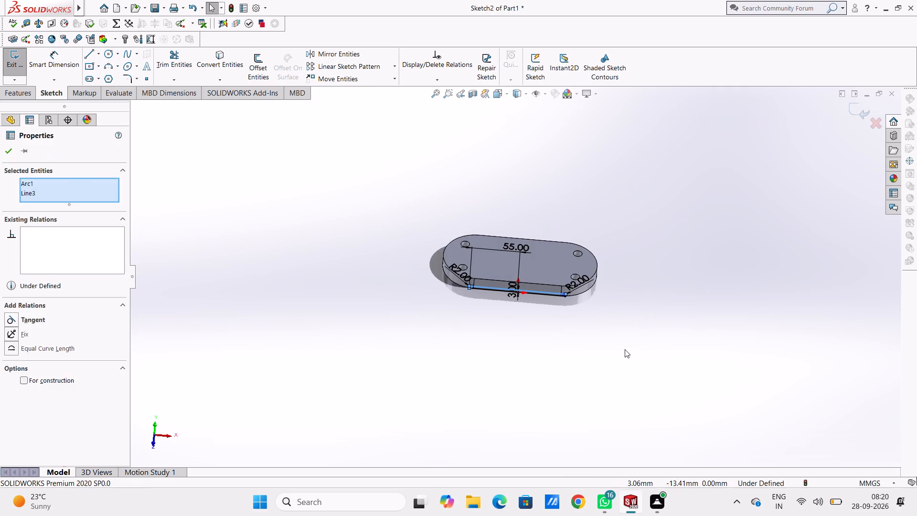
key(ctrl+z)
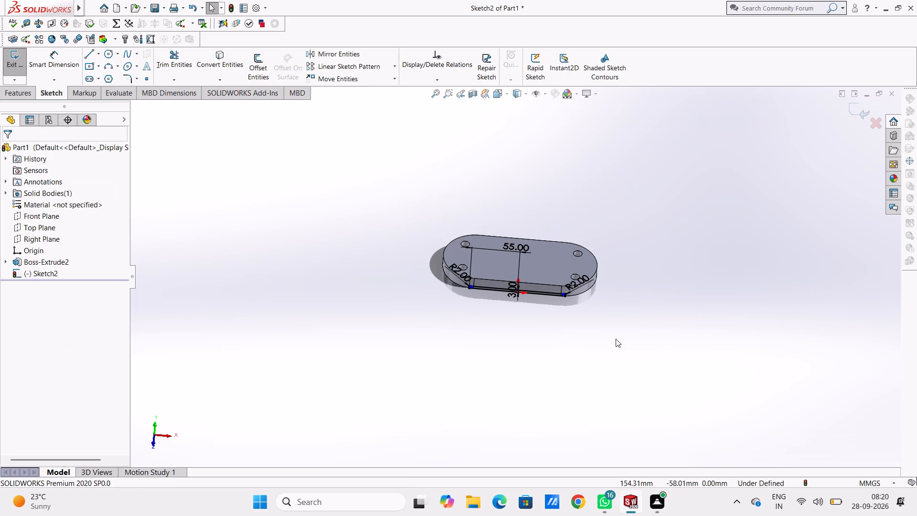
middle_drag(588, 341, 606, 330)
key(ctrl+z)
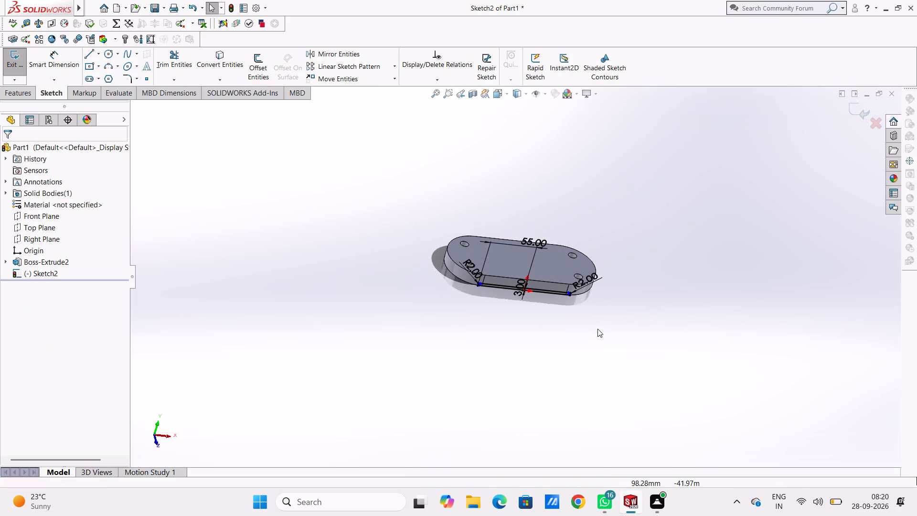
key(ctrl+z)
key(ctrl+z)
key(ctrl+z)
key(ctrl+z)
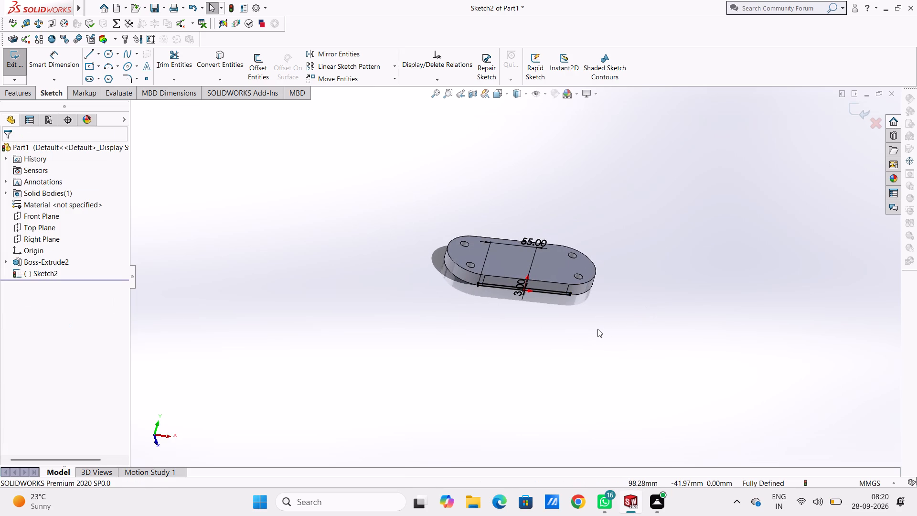
Sketch a 3-point arc of radius 2 mm from the bottom line's left endpoint up to the offset line, bulging outward.
key(ctrl+1)
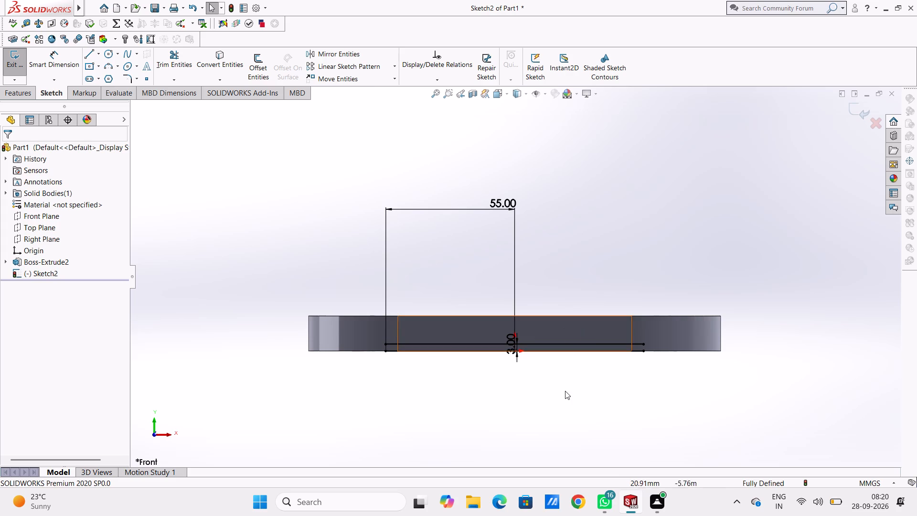
scroll(566, 437, down, 5)
scroll(558, 333, up, 5)
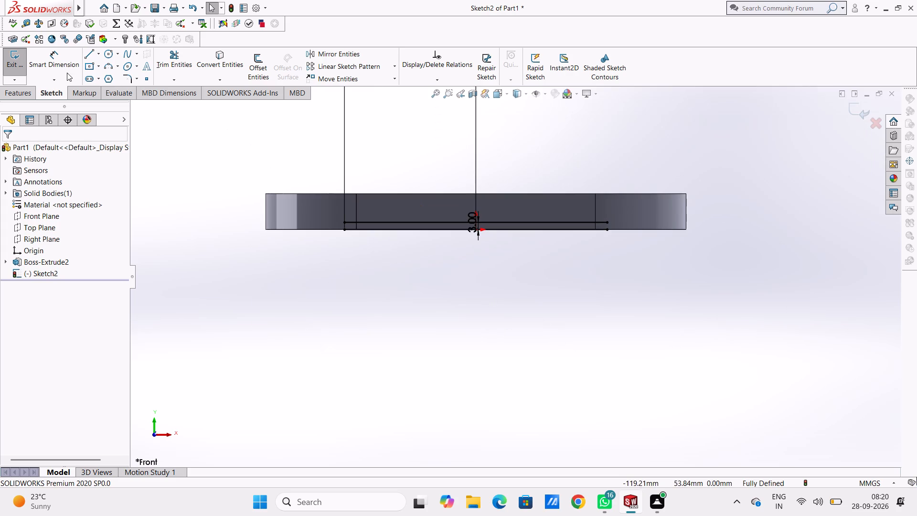
click(106, 68)
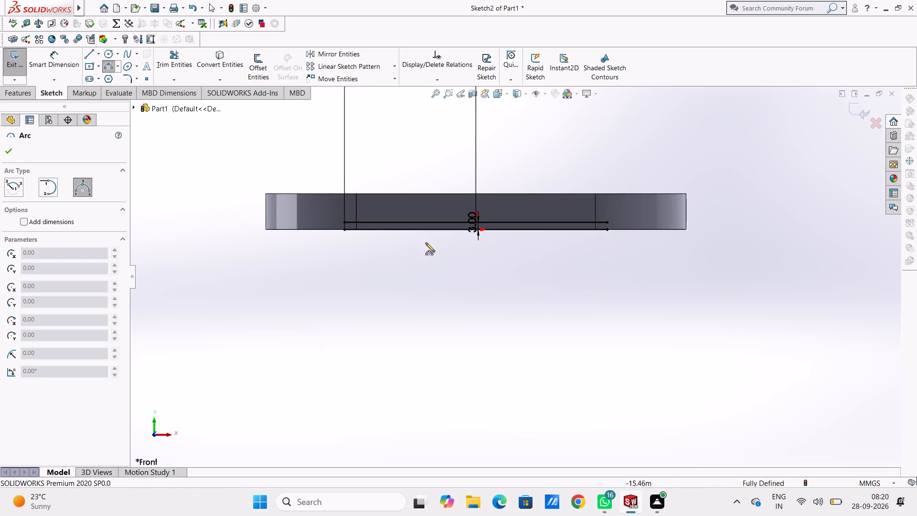
scroll(401, 222, down, 4)
scroll(339, 247, down, 1)
click(338, 263)
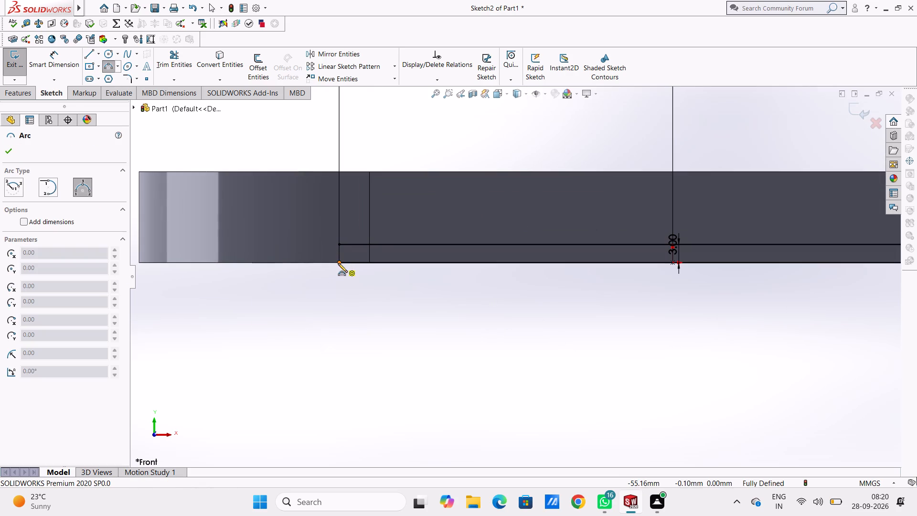
click(375, 246)
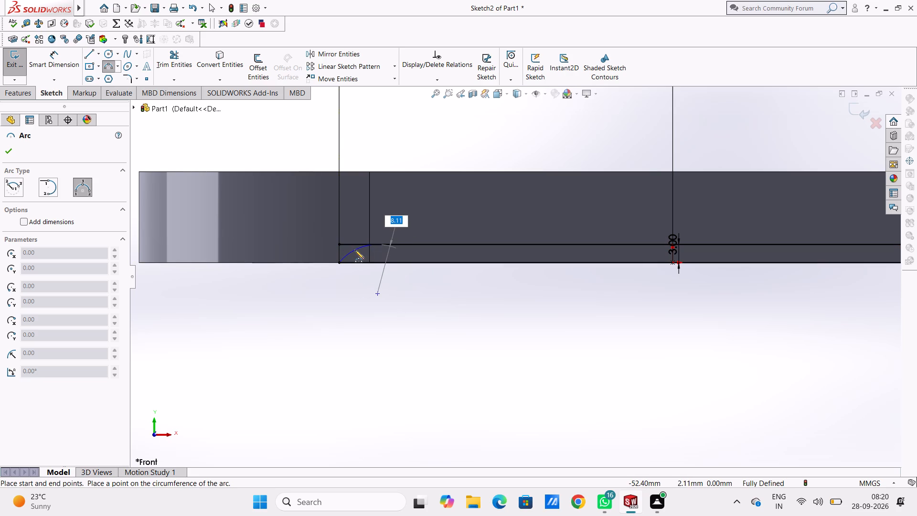
key(2)
key(Return)
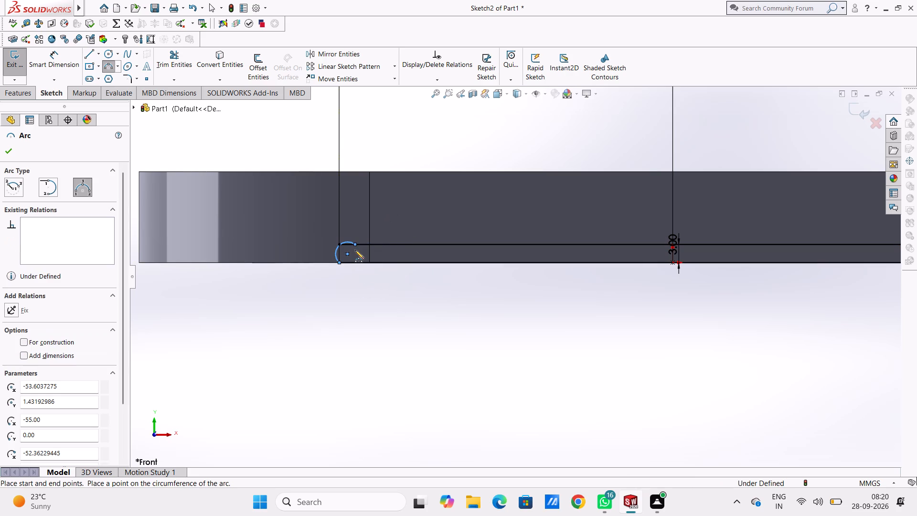
Sketch a matching 3-point arc of radius 2 mm from the bottom line's right endpoint up to the offset line, bulging outward.
scroll(808, 276, up, 4)
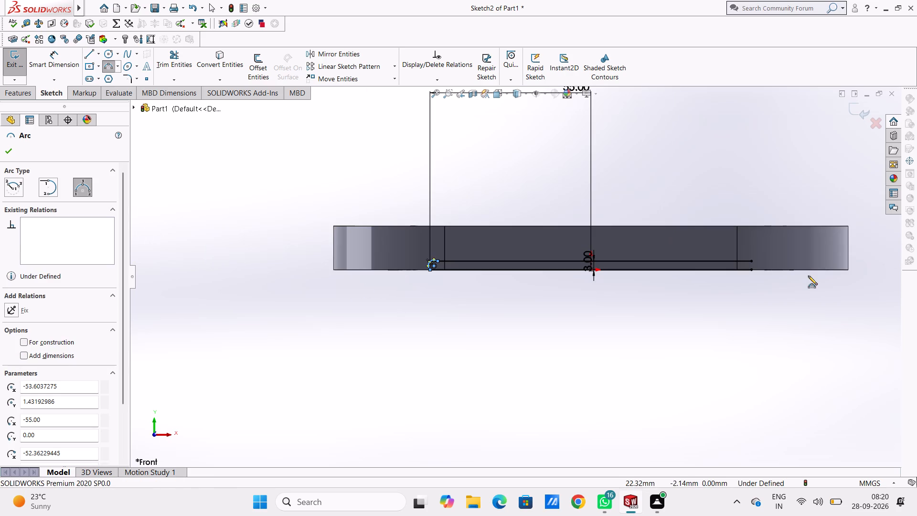
scroll(773, 242, down, 4)
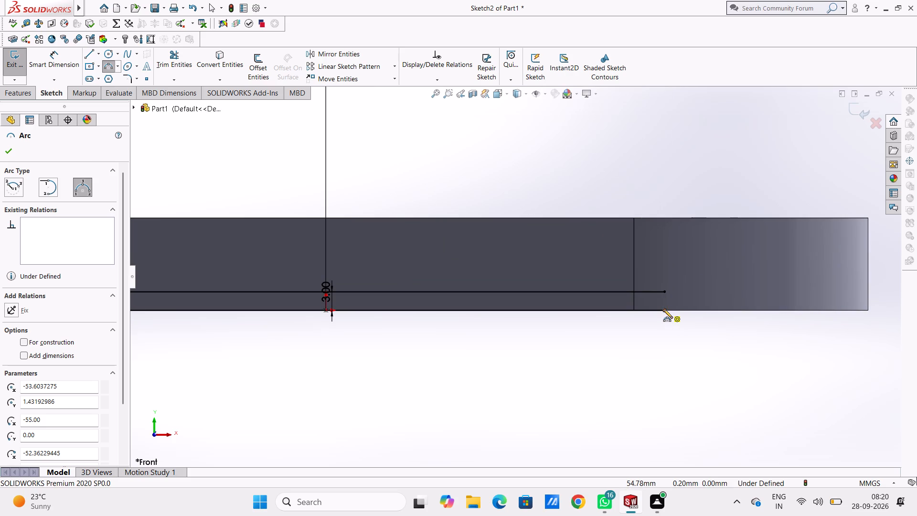
click(663, 311)
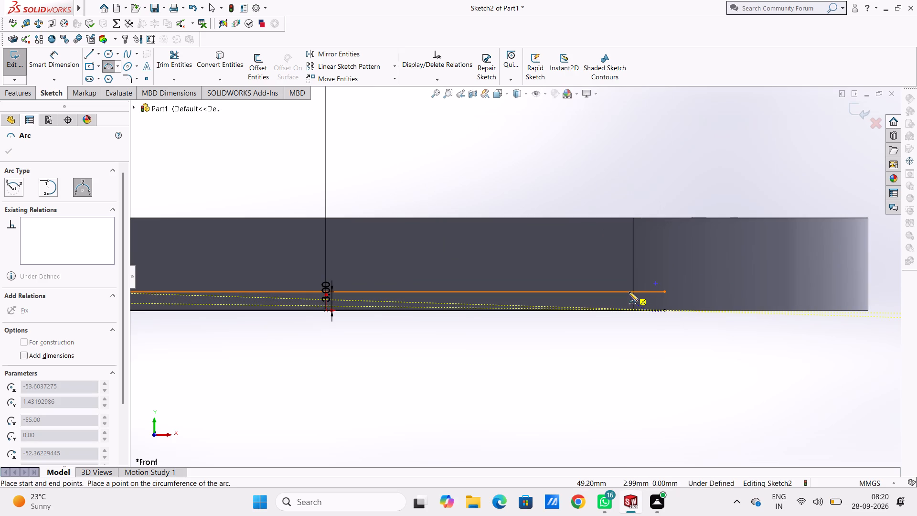
click(633, 292)
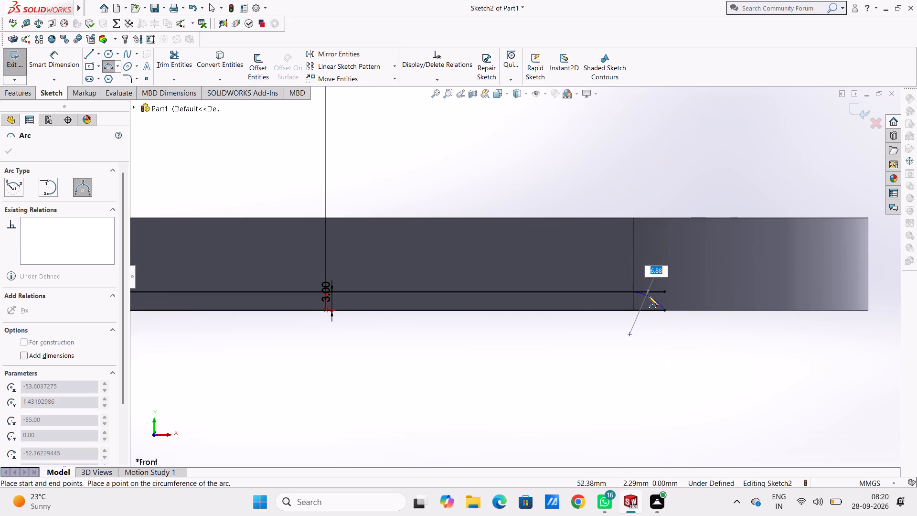
key(2)
key(Return)
key(Escape)
key(Escape)
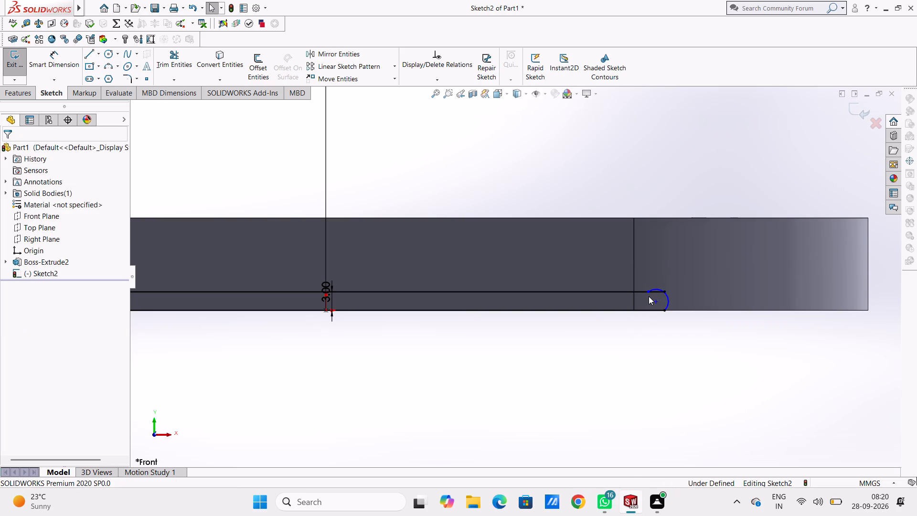
Add a 2 mm radius dimension to the arc at the right end of the lines.
scroll(649, 296, up, 7)
scroll(570, 299, down, 4)
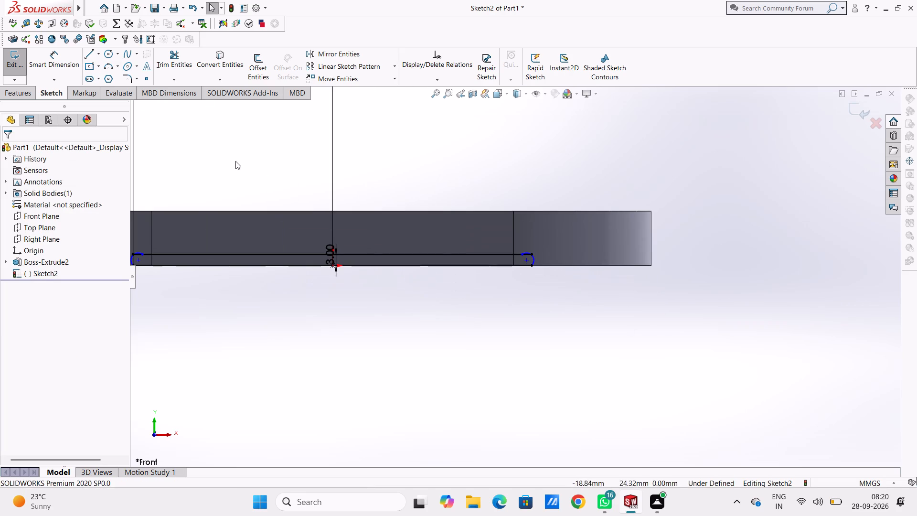
click(72, 60)
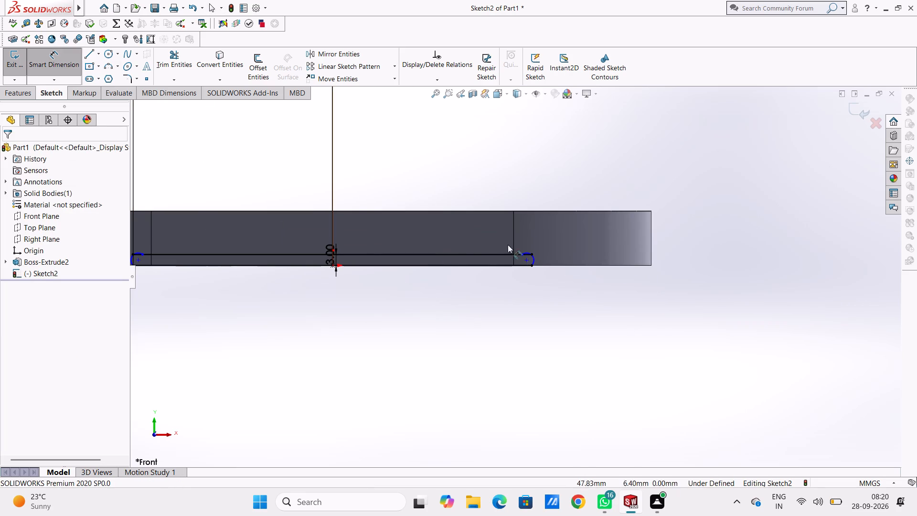
click(532, 259)
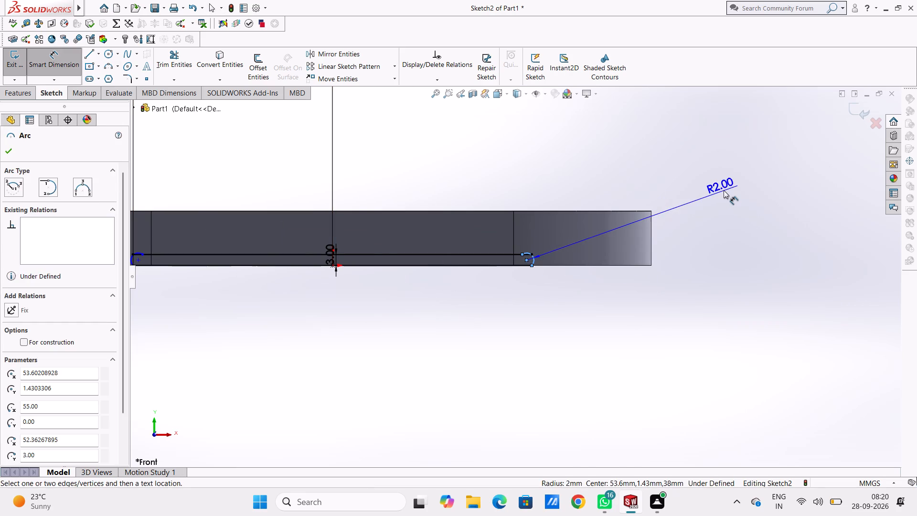
click(724, 190)
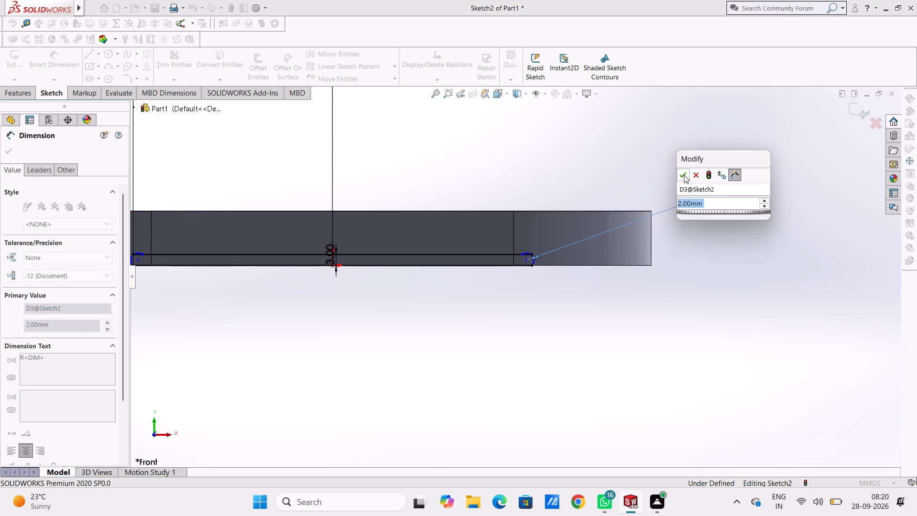
click(684, 175)
click(598, 161)
Add a 2 mm radius dimension to the arc at the left end of the lines.
scroll(546, 197, up, 6)
scroll(373, 294, down, 4)
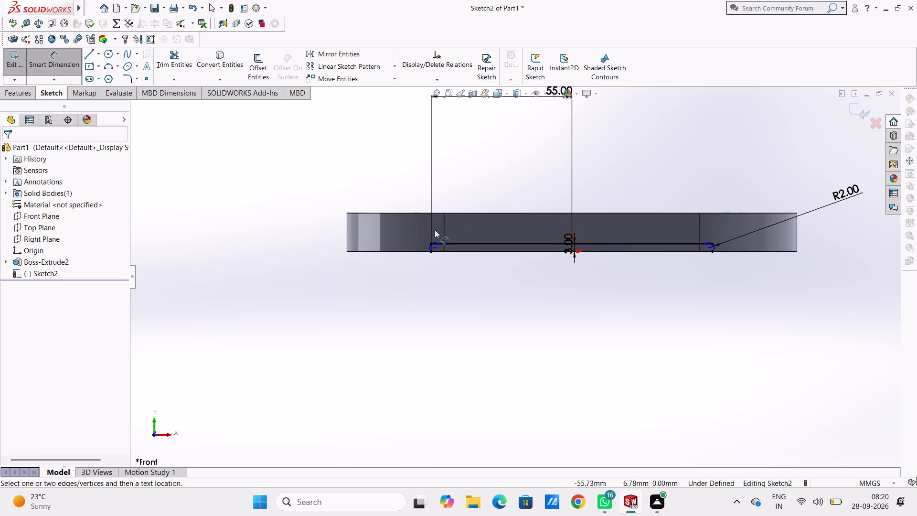
scroll(498, 245, down, 4)
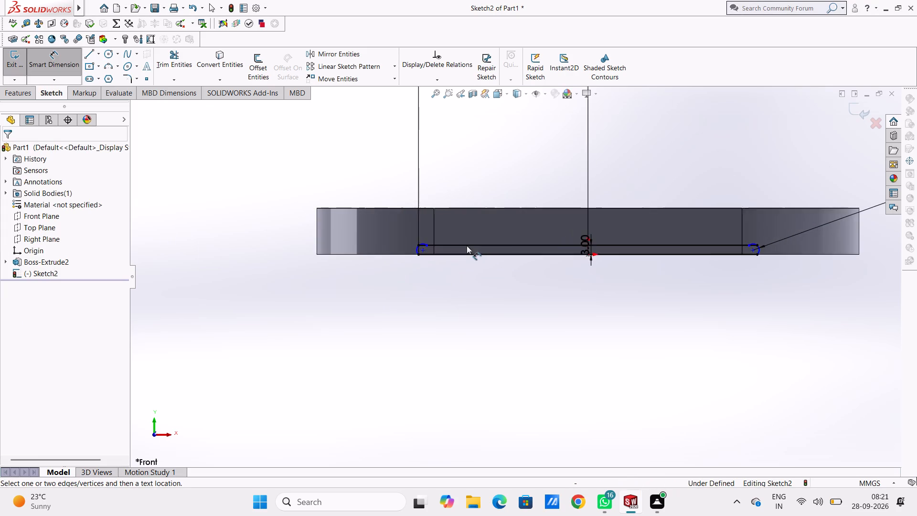
click(374, 257)
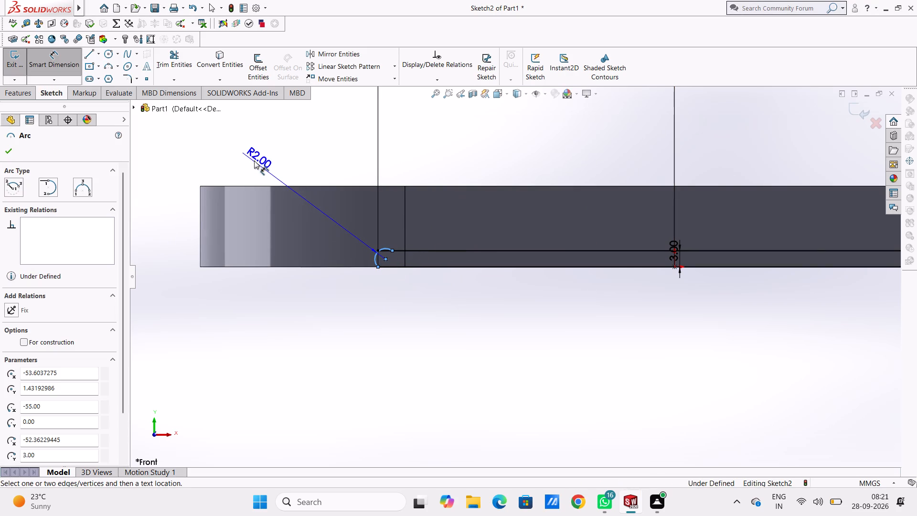
click(249, 154)
click(208, 141)
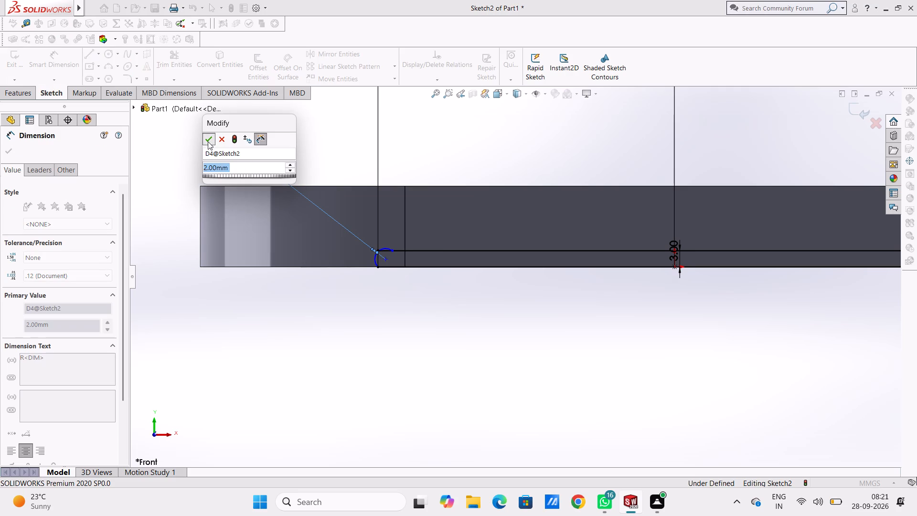
click(194, 150)
key(Escape)
key(Escape)
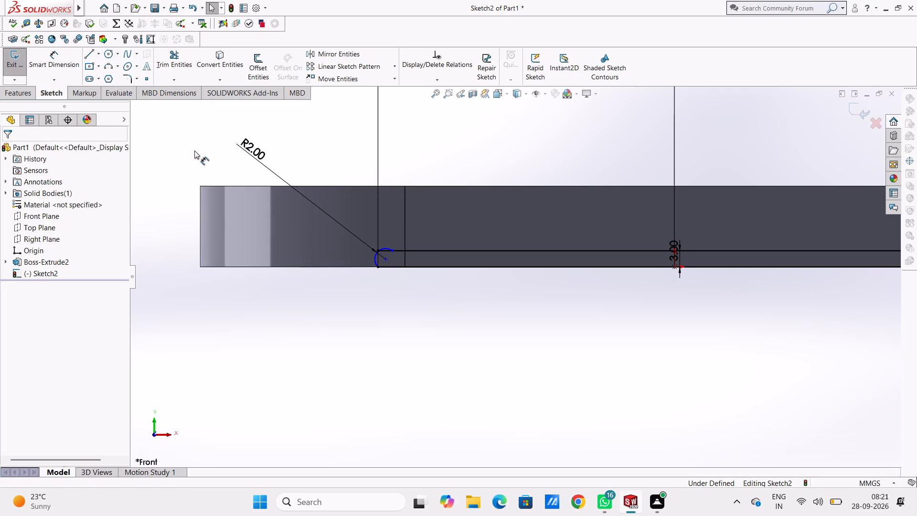
Add a tangent relation between the left end's 2 mm arc and the offset line.
scroll(320, 202, down, 4)
scroll(514, 341, down, 4)
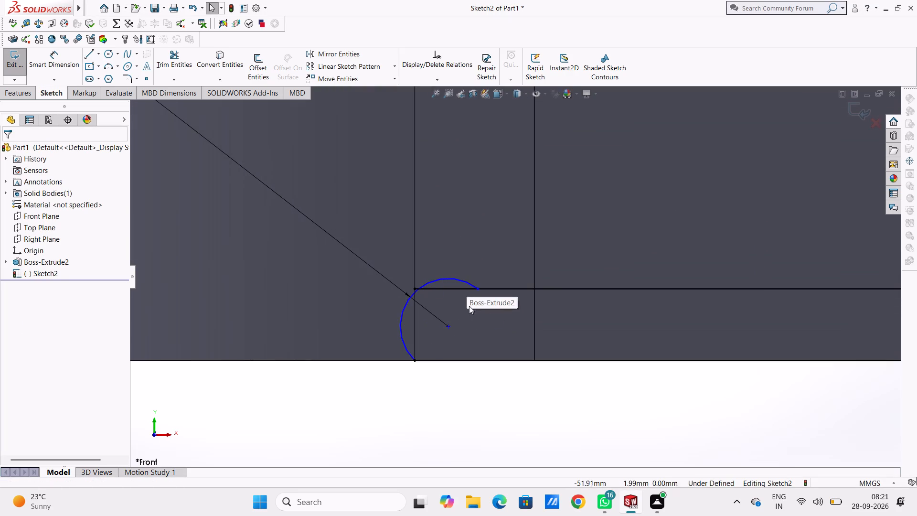
click(440, 278)
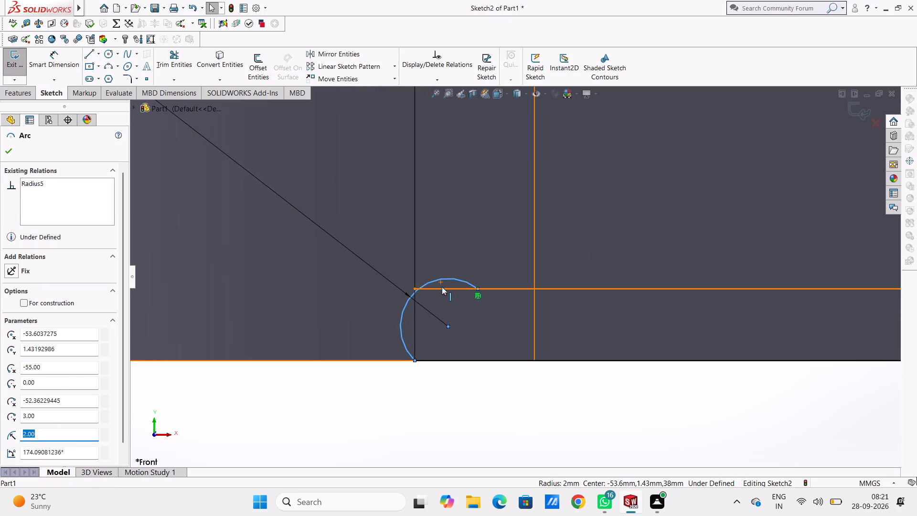
ctrl+click(442, 287)
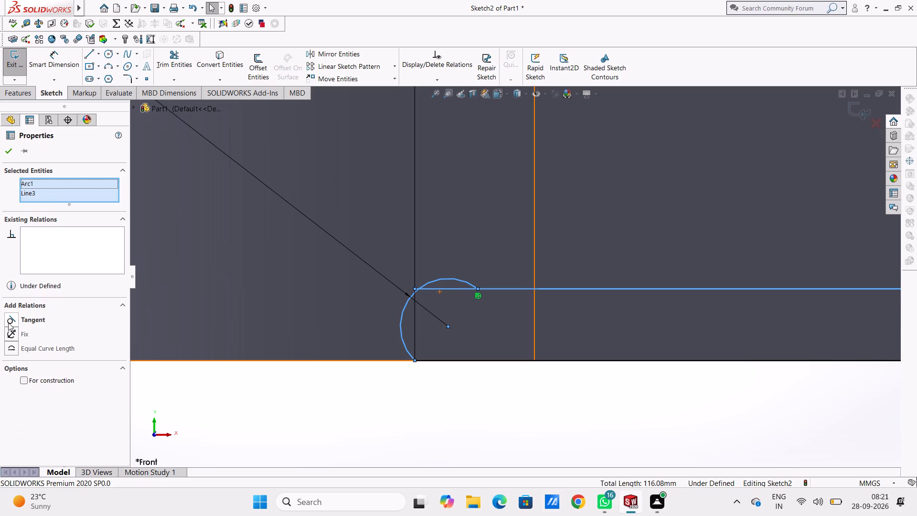
click(9, 319)
scroll(371, 388, up, 4)
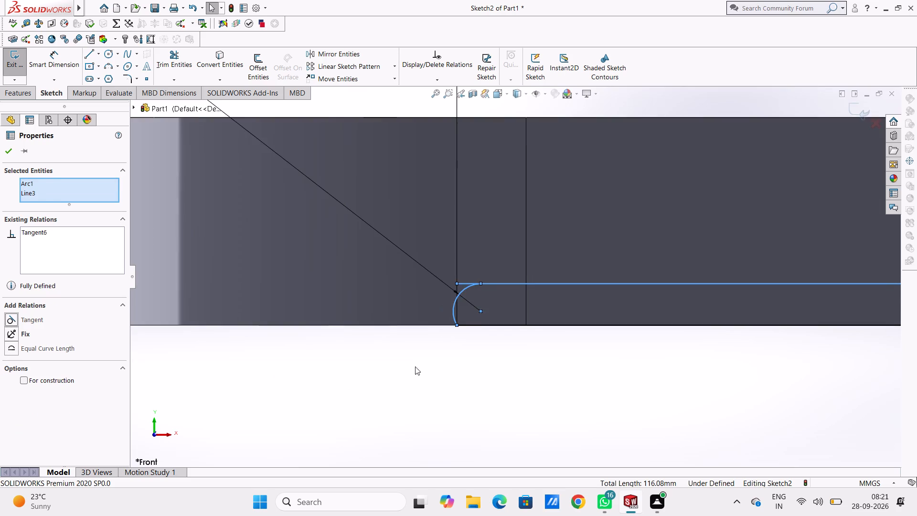
scroll(420, 365, up, 1)
click(440, 381)
scroll(610, 376, up, 6)
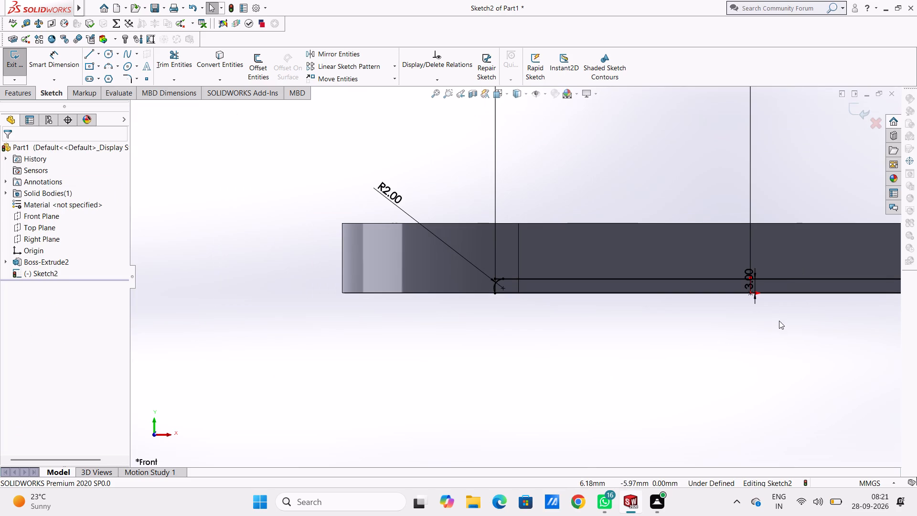
Add a tangent relation between the right end's 2 mm arc and the offset line.
scroll(779, 319, down, 4)
scroll(791, 263, up, 5)
scroll(806, 266, down, 5)
scroll(685, 267, down, 3)
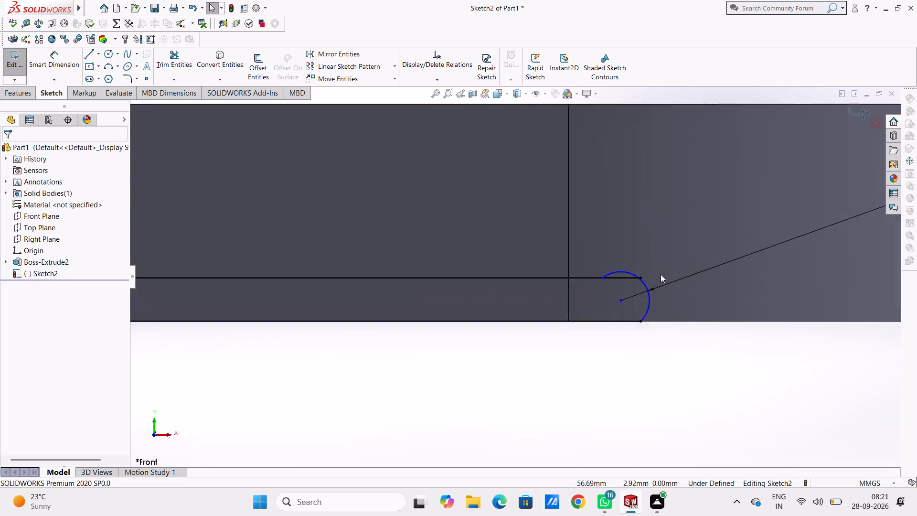
scroll(611, 275, down, 3)
click(578, 267)
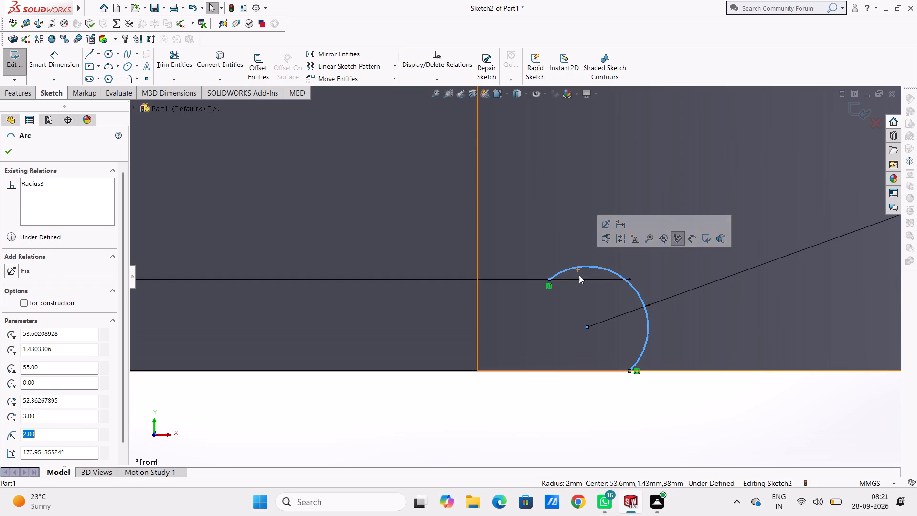
ctrl+click(579, 278)
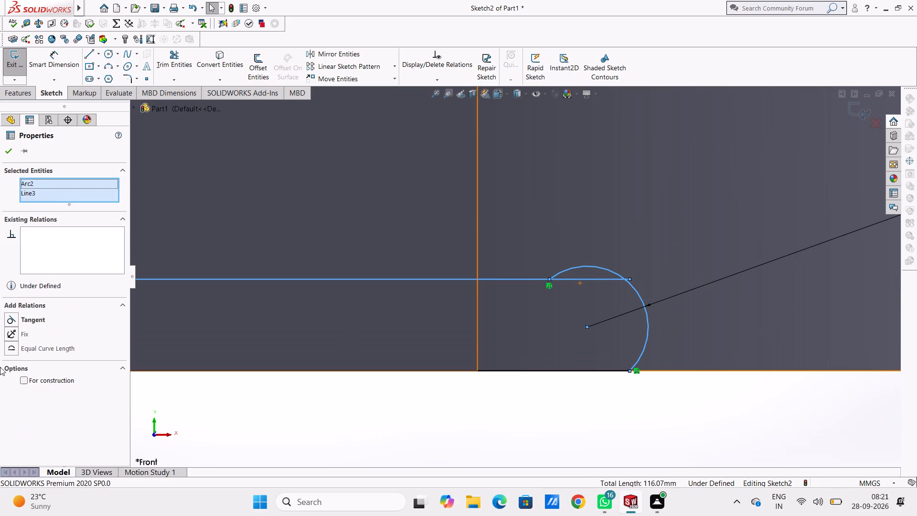
click(9, 318)
click(290, 400)
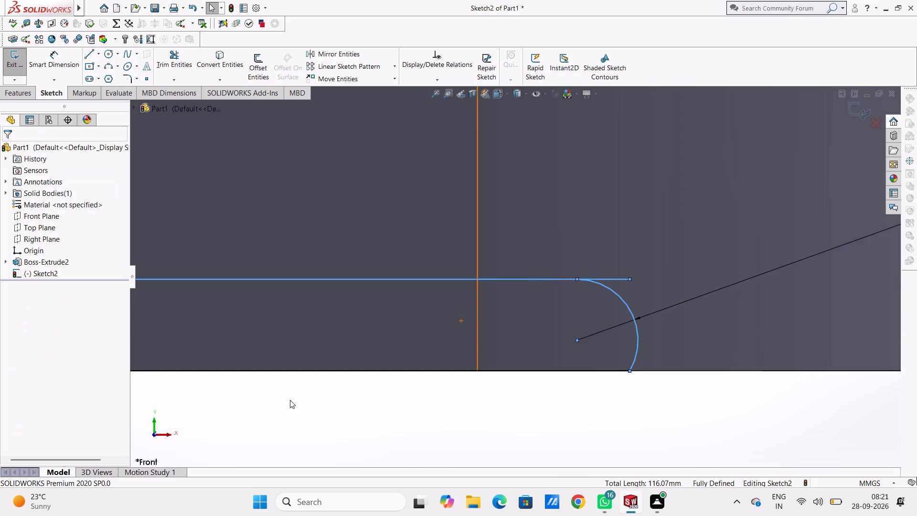
Trim the offset line's overhanging ends beyond the tangent arcs at both ends of the profile.
scroll(319, 413, up, 4)
scroll(322, 372, up, 7)
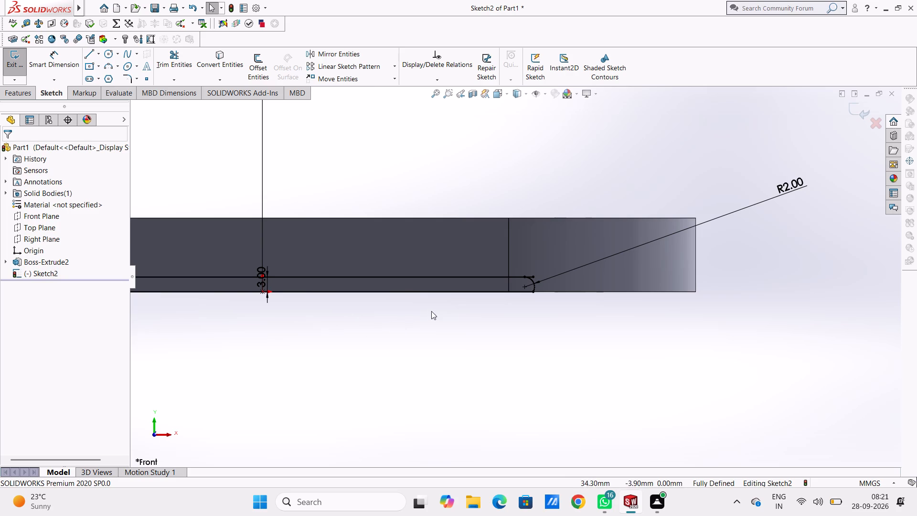
click(176, 59)
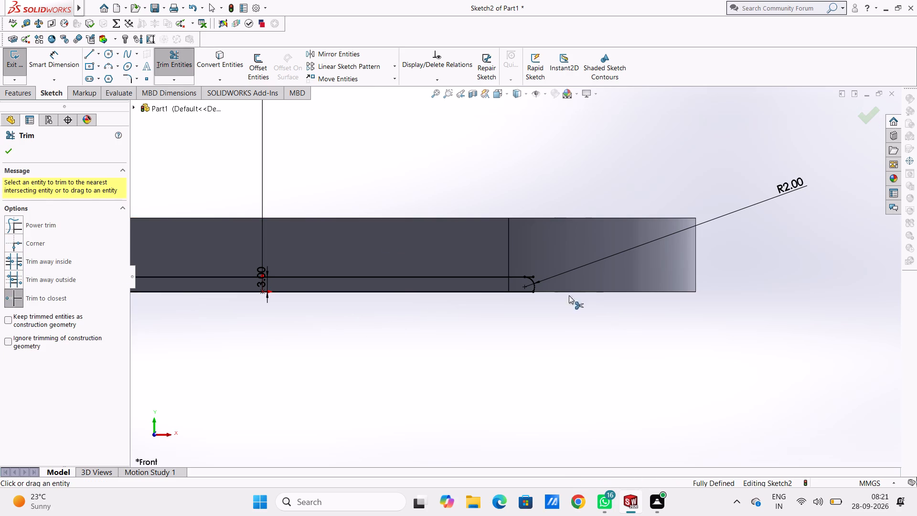
scroll(535, 273, down, 9)
click(517, 292)
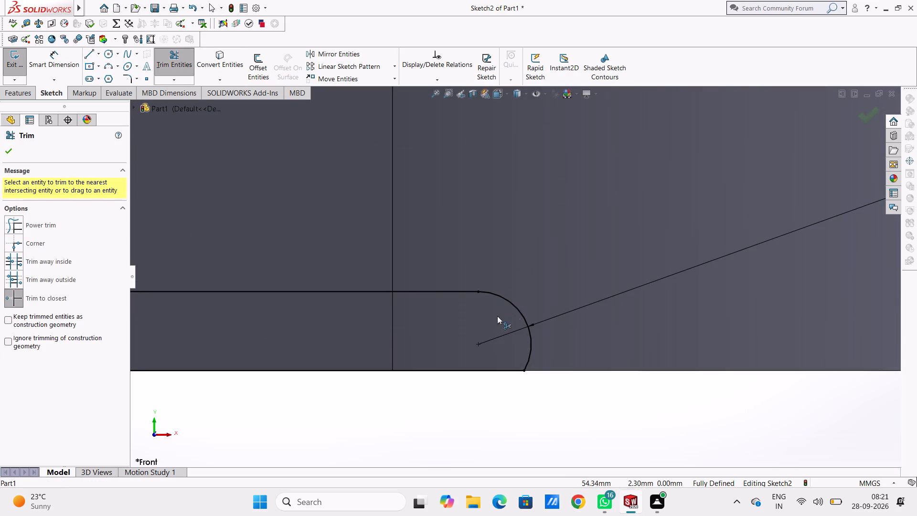
scroll(490, 318, up, 11)
scroll(382, 271, up, 4)
scroll(358, 295, down, 5)
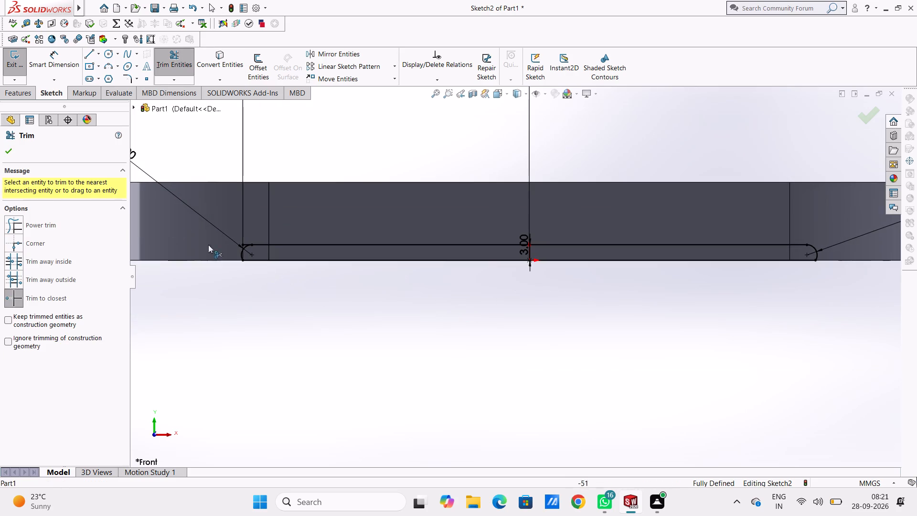
scroll(184, 231, down, 3)
scroll(344, 249, down, 6)
click(338, 276)
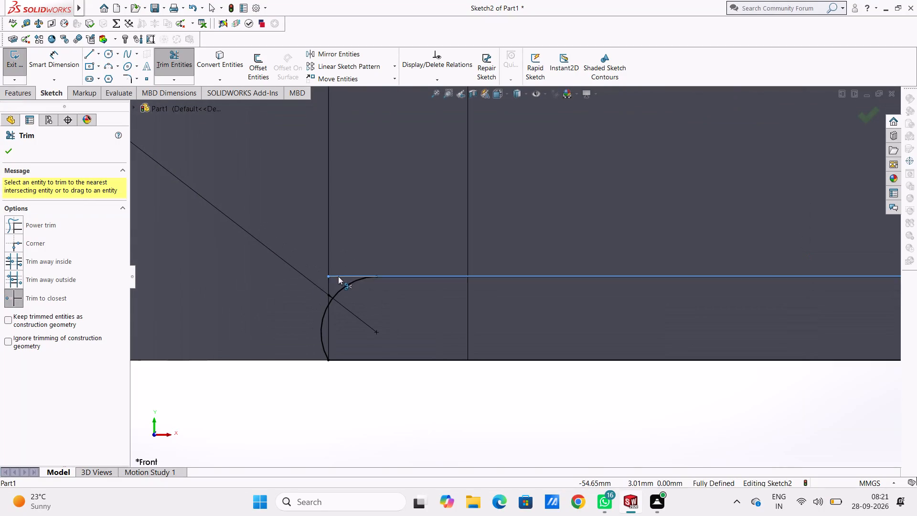
scroll(379, 389, up, 4)
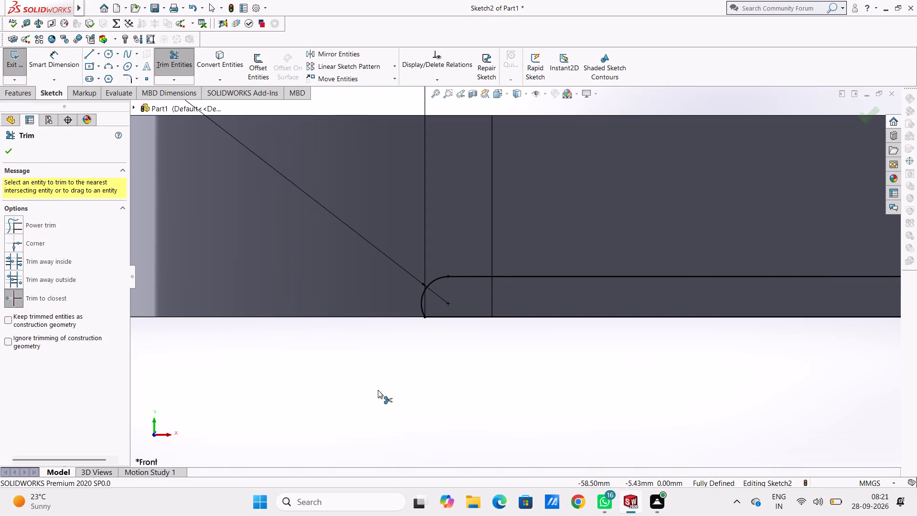
key(Escape)
key(Escape)
Cut-extrude the front-face profile through the plate's underside with a blind depth of 80 mm.
scroll(375, 389, up, 8)
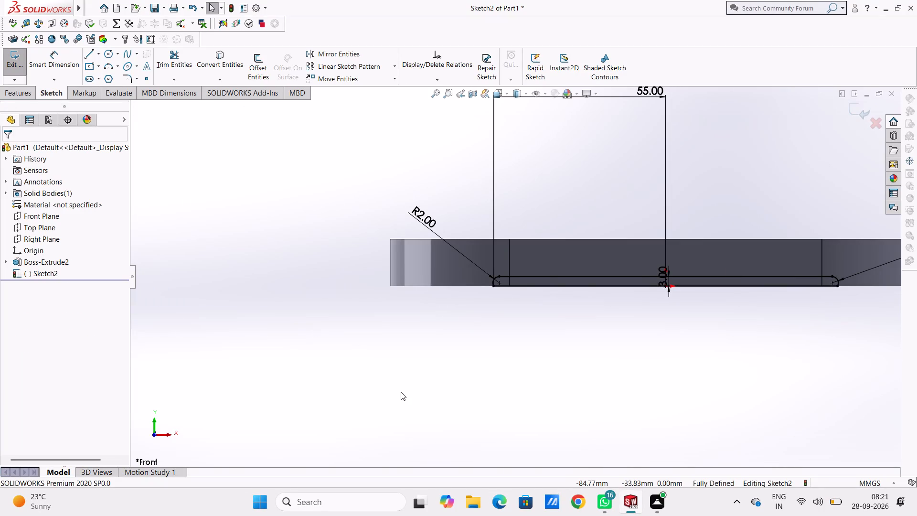
scroll(401, 392, up, 3)
middle_drag(357, 316, 413, 398)
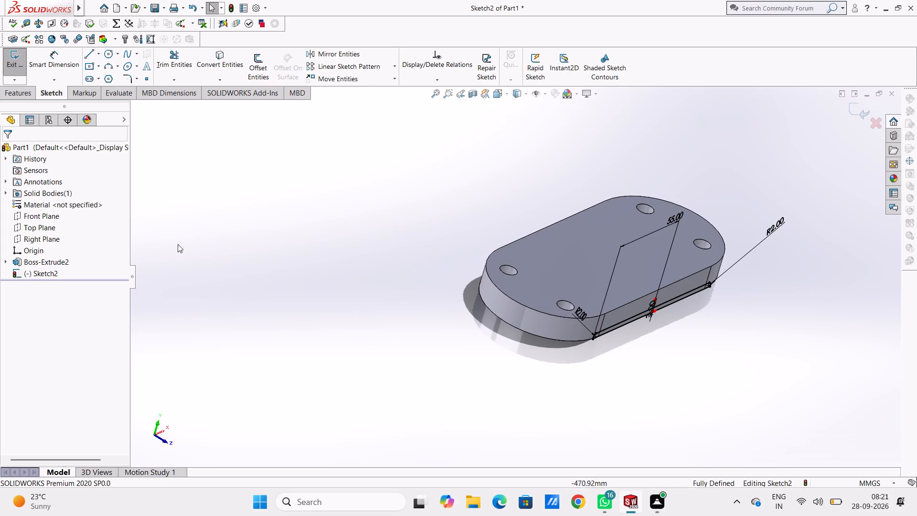
click(16, 94)
click(165, 61)
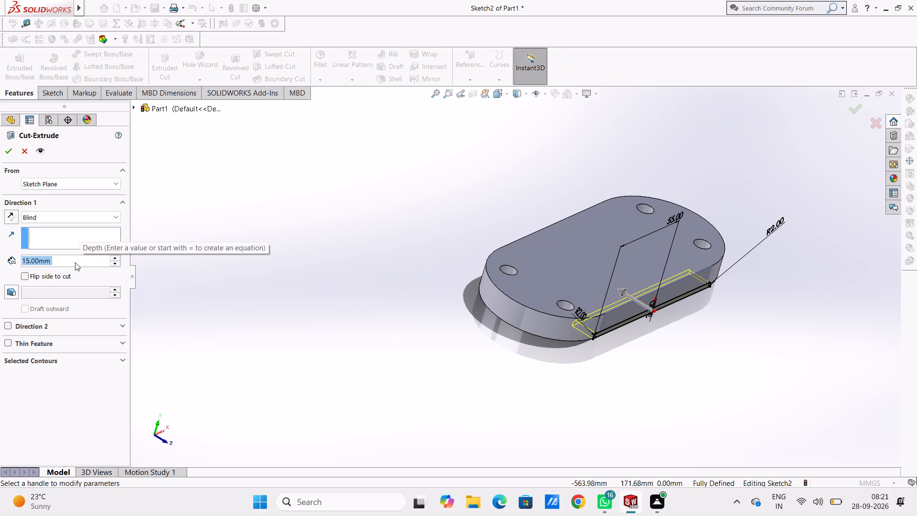
text(80)
key(Return)
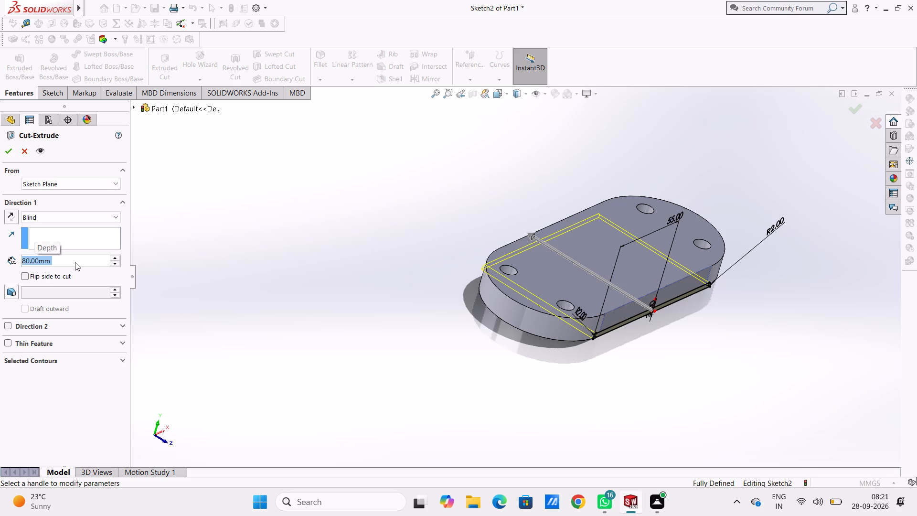
click(10, 154)
click(244, 277)
Examine the plate and its underside cut from several angles.
middle_drag(324, 330, 314, 328)
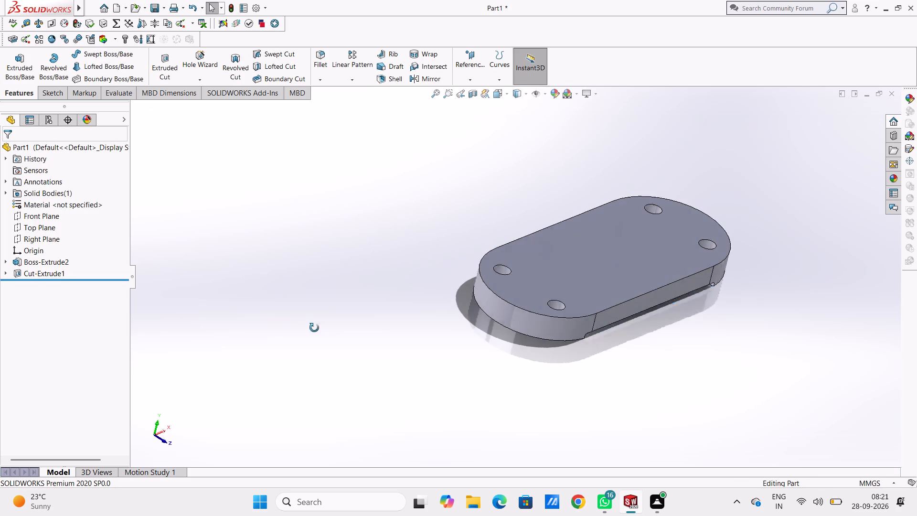
middle_drag(314, 328, 281, 229)
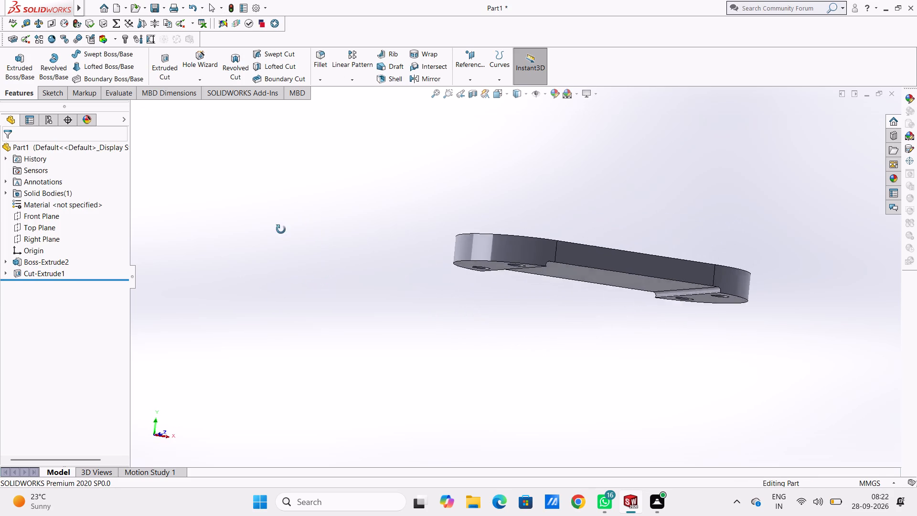
middle_drag(281, 229, 263, 225)
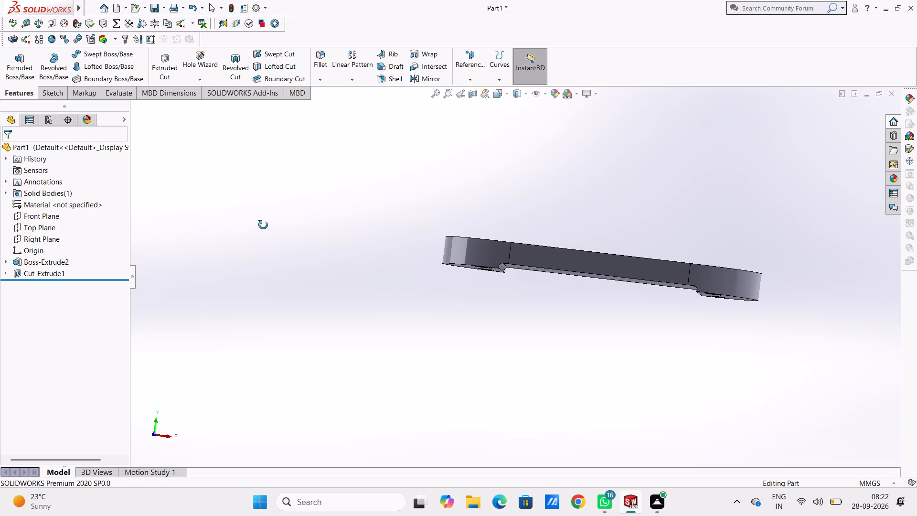
middle_drag(263, 225, 280, 270)
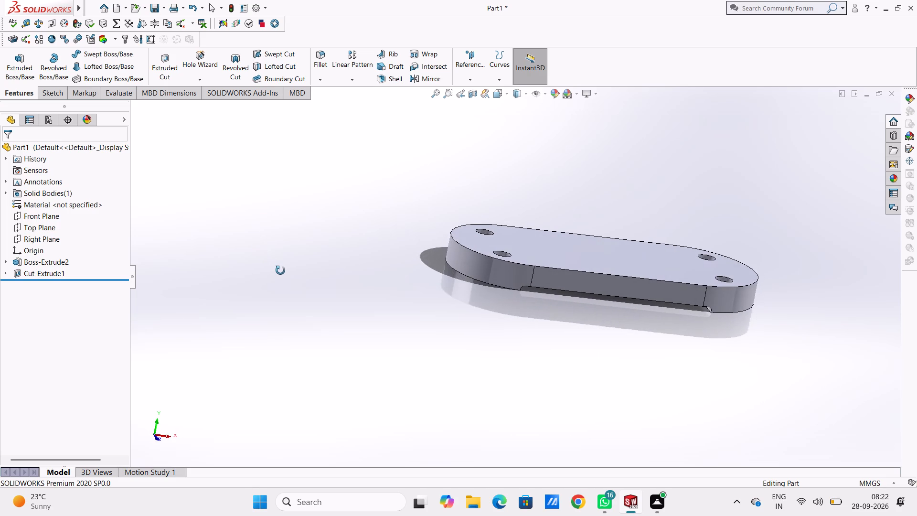
middle_drag(280, 270, 286, 272)
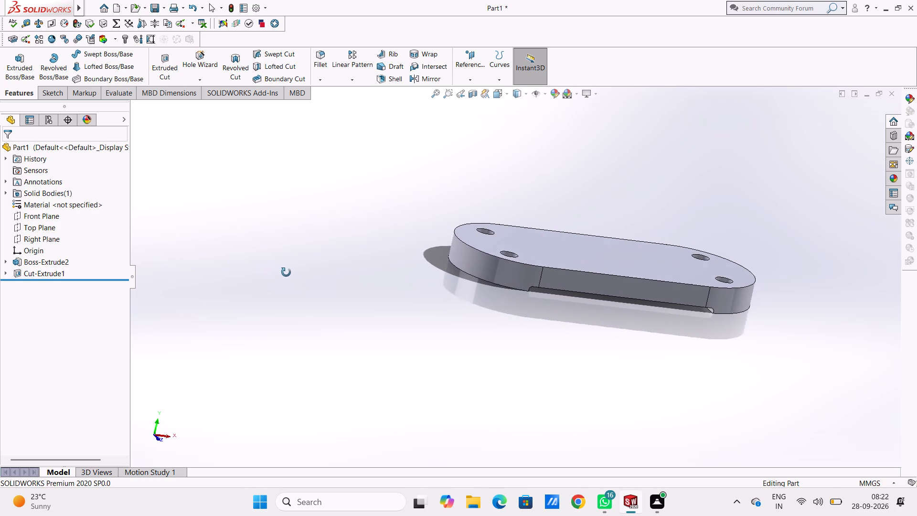
middle_drag(286, 272, 259, 274)
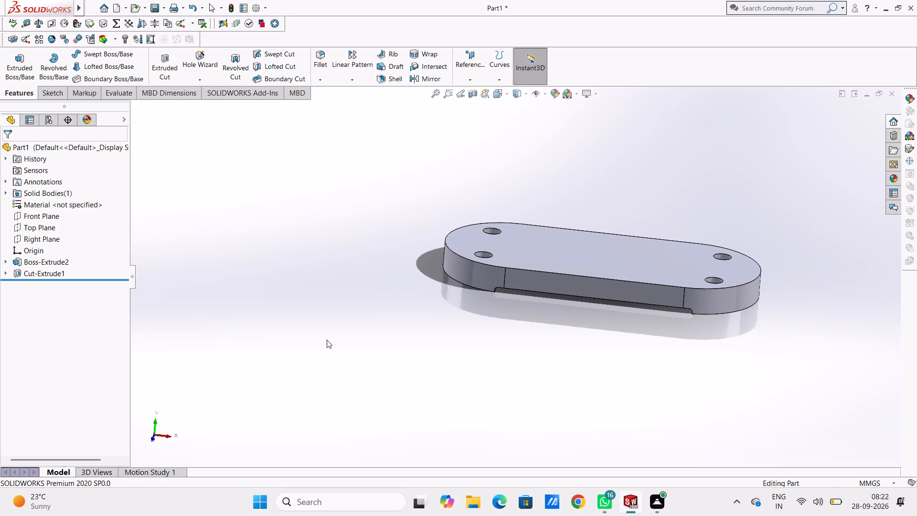
middle_drag(317, 312, 288, 289)
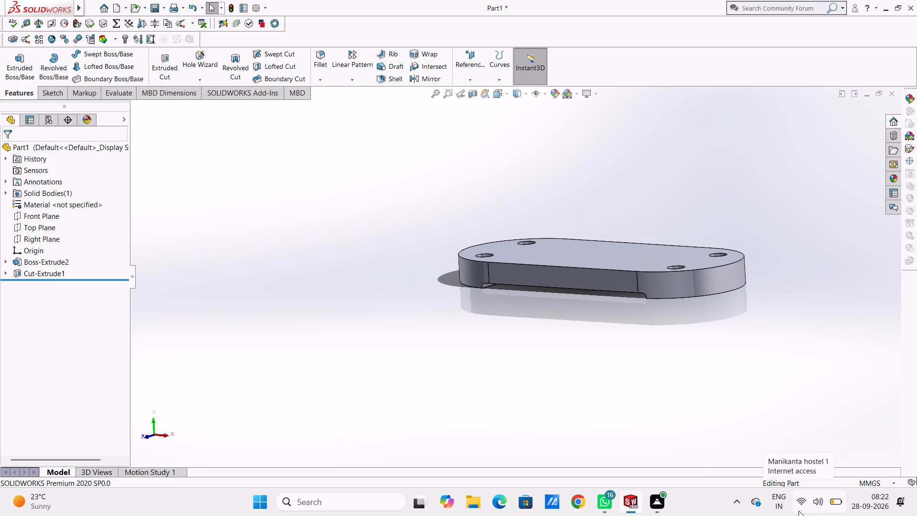
In a new sketch on the plate's top face, draw concentric circles of radius 10 mm and about 4.6 mm, centred about 60 mm behind the origin.
key(ctrl+5)
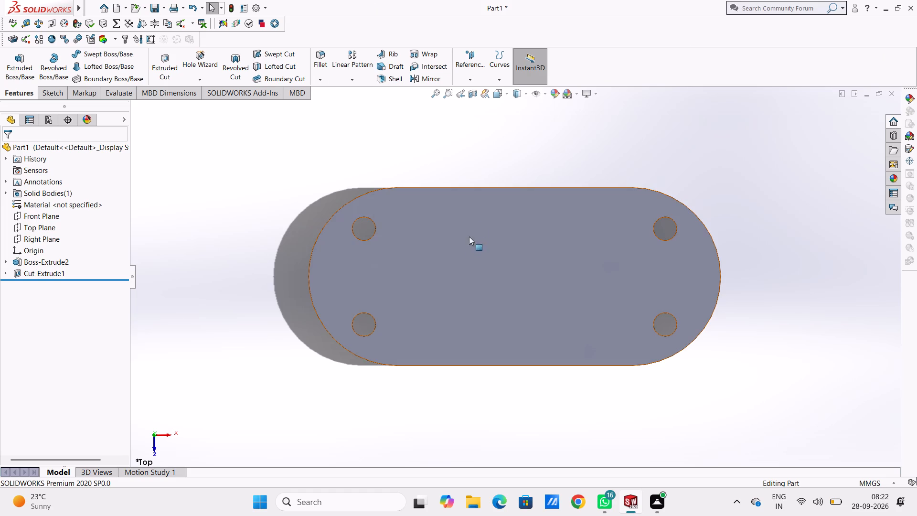
click(553, 290)
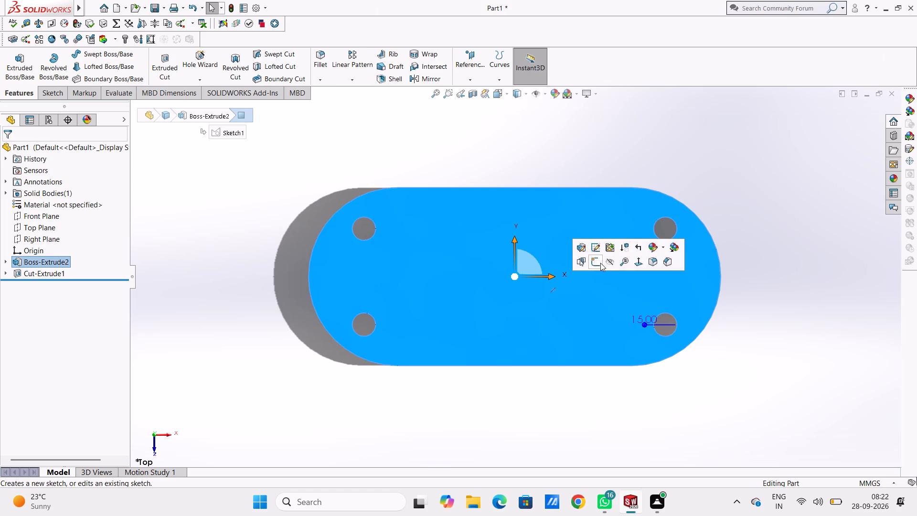
click(597, 263)
click(554, 164)
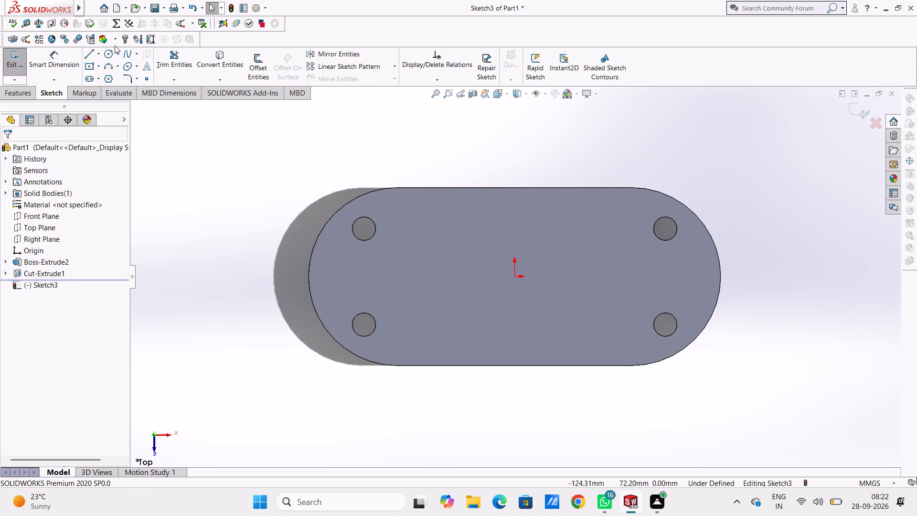
click(106, 54)
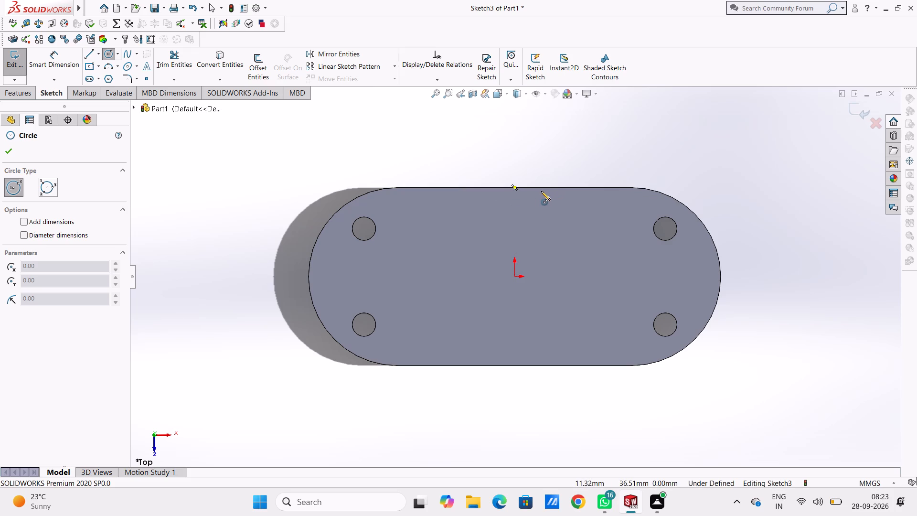
click(513, 137)
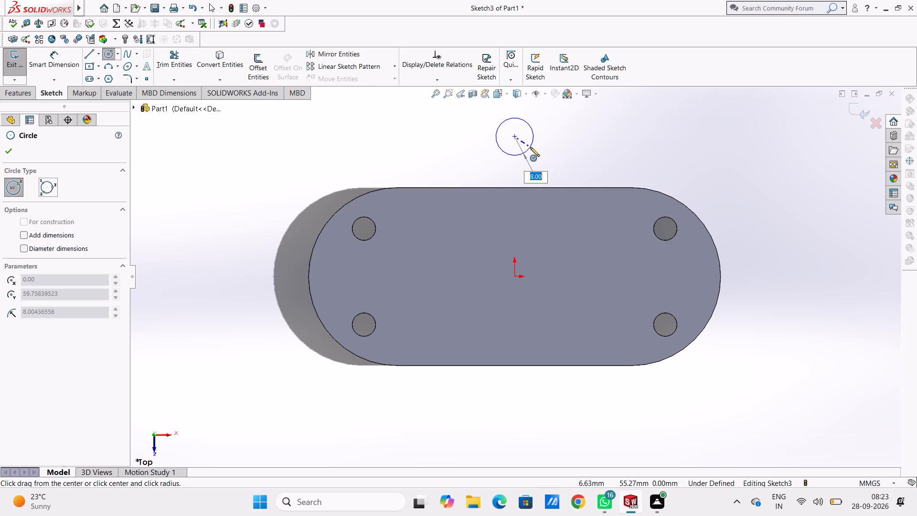
text(10)
key(Return)
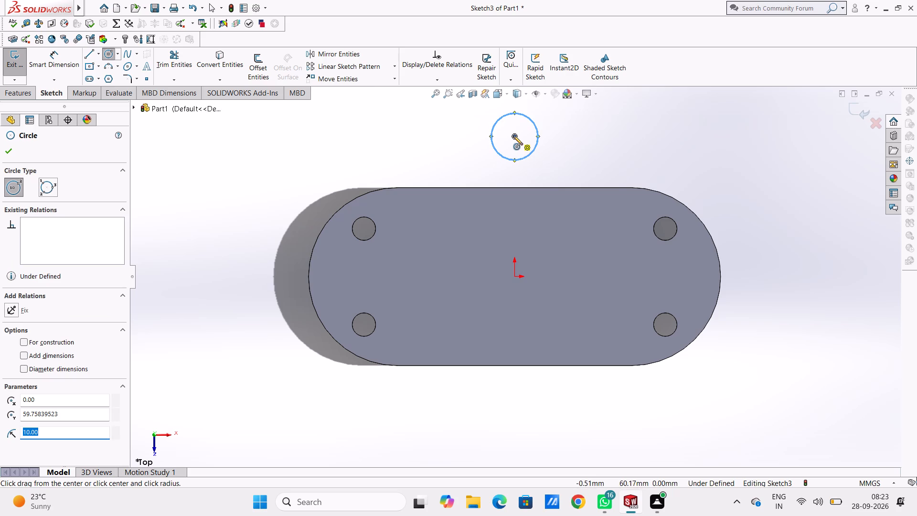
click(513, 136)
click(519, 147)
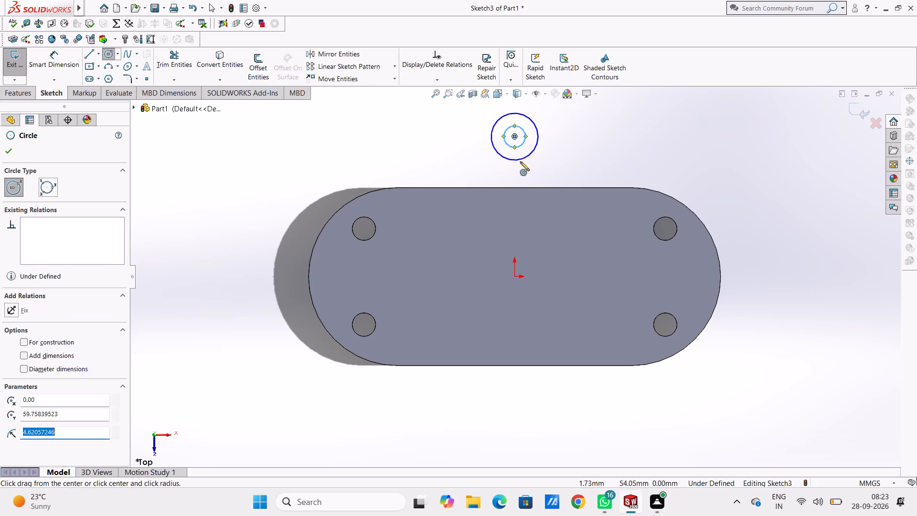
Sketch two concentric circles of radius about 3 mm and 10.8 mm, centred about 49 mm in front of the origin.
click(515, 392)
click(517, 399)
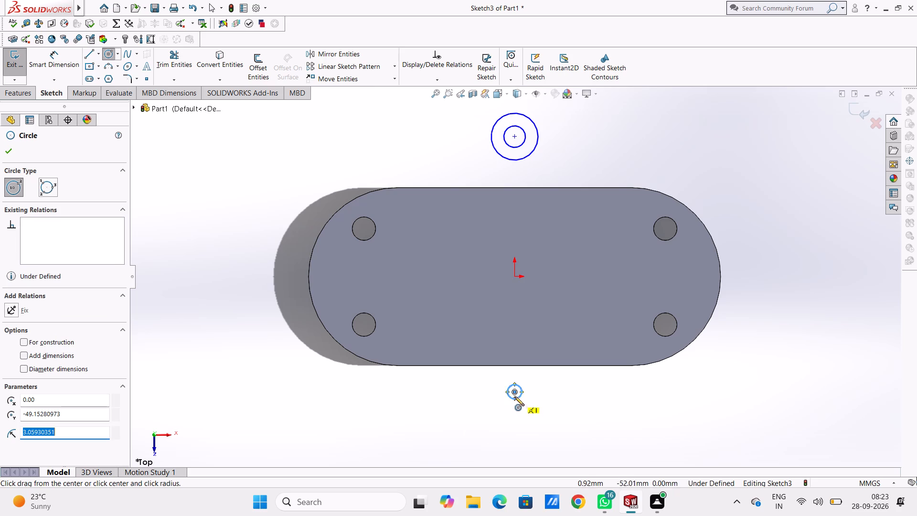
click(514, 390)
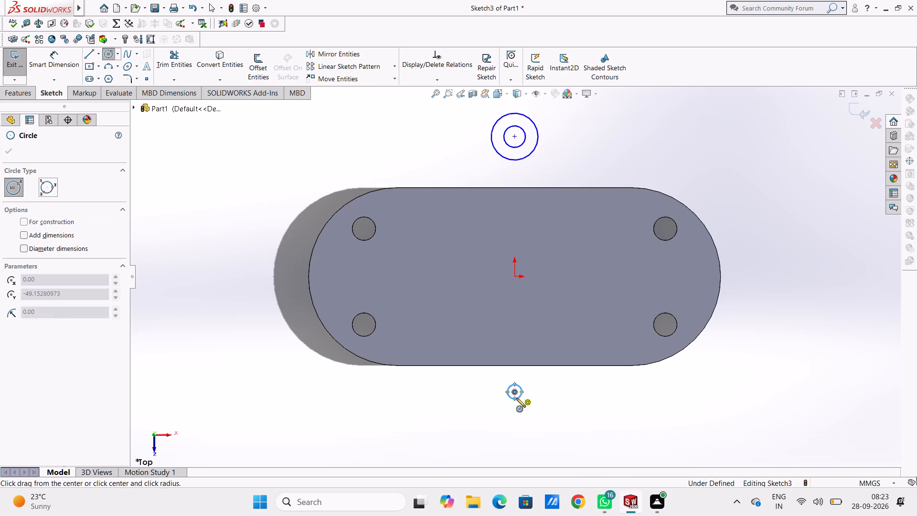
click(524, 415)
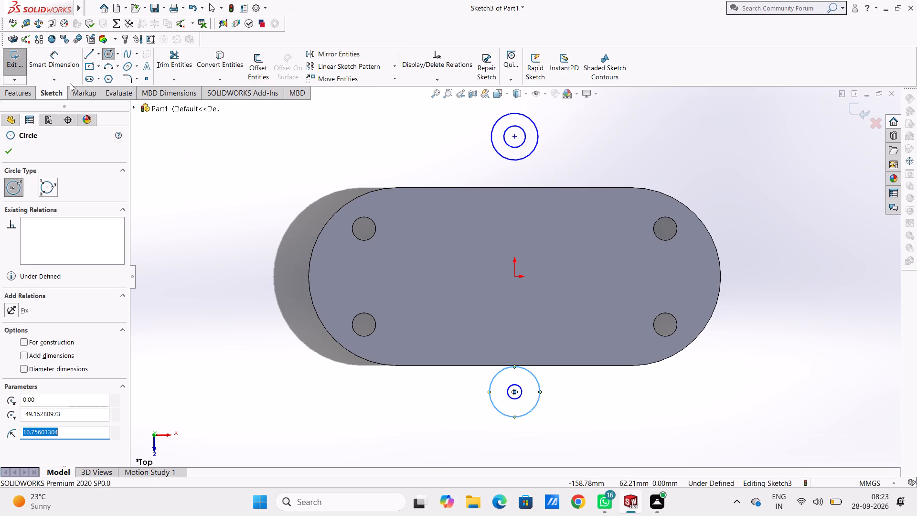
Dimension the inner circle behind the plate to a diameter of 10 mm.
click(53, 56)
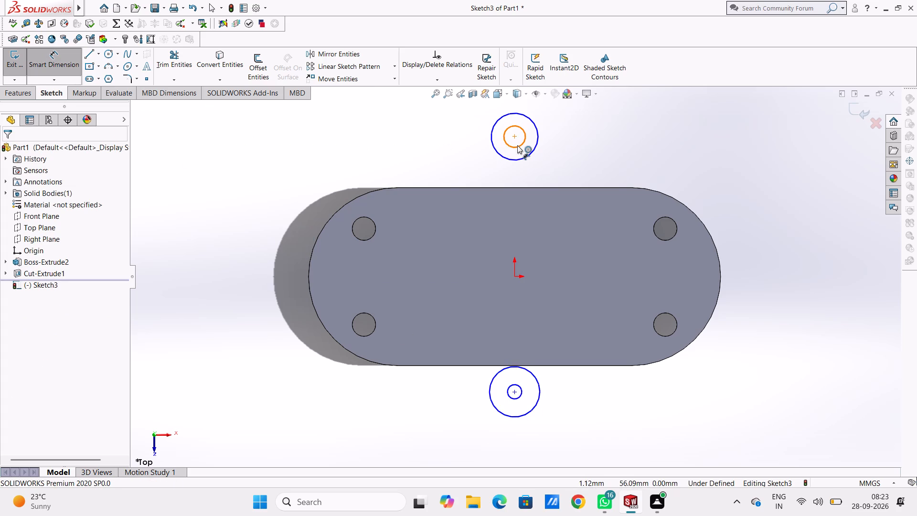
click(517, 145)
click(771, 183)
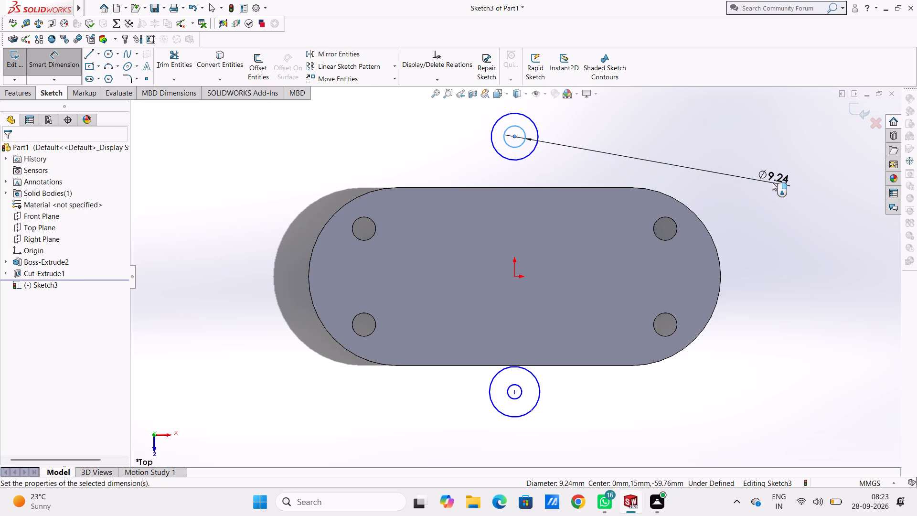
text(10)
key(Return)
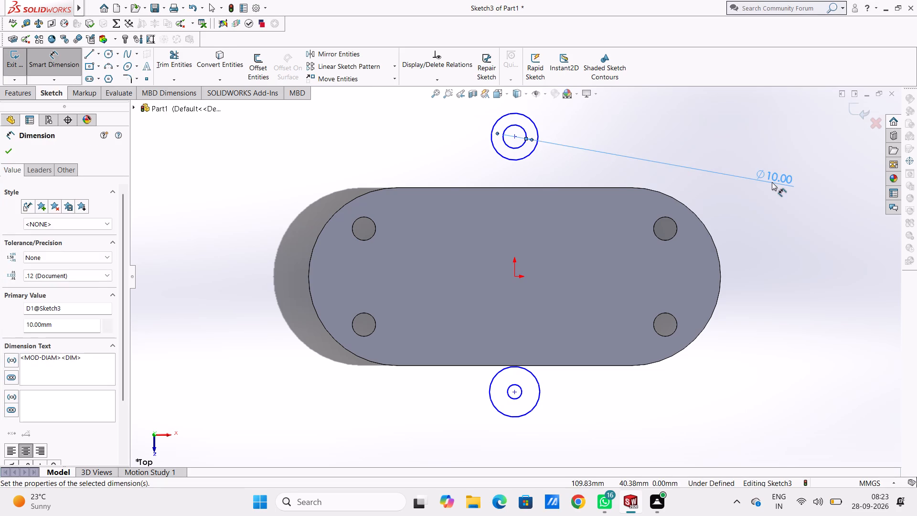
click(697, 131)
Dimension the outer circle behind the plate to a diameter of 20 mm.
click(534, 124)
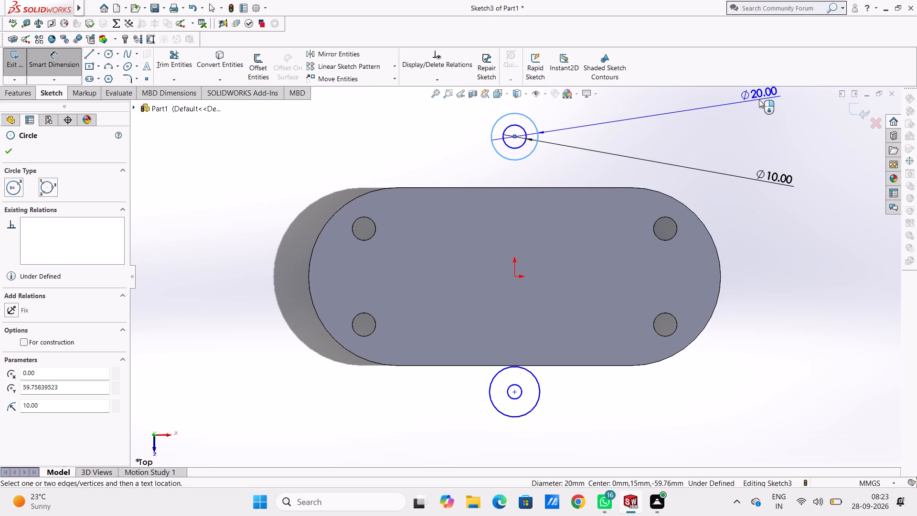
click(759, 99)
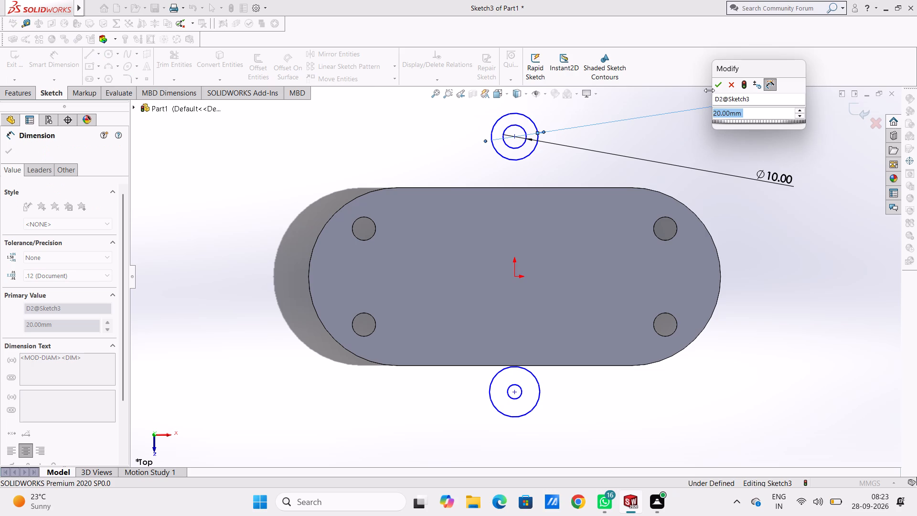
click(717, 86)
click(713, 136)
Dimension the two concentric circles in front of the plate to diameters of 10 mm (inner) and 20 mm (outer).
scroll(554, 401, up, 2)
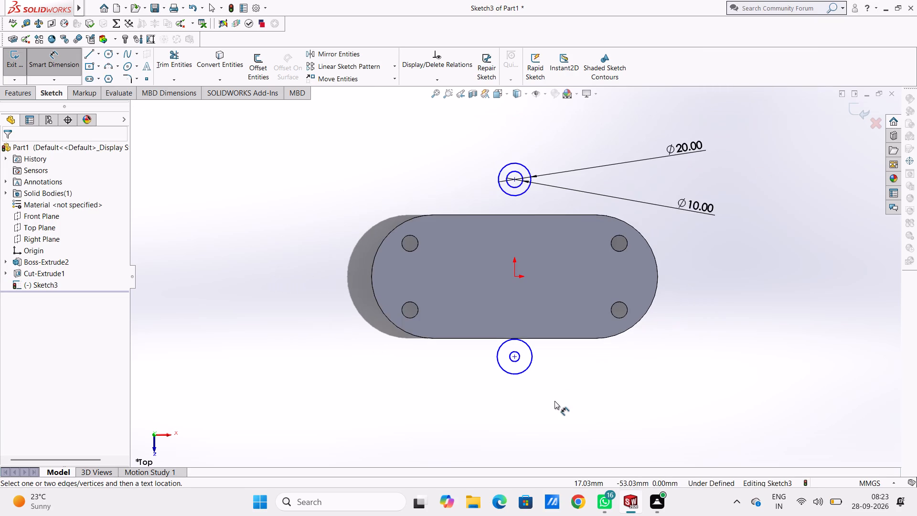
scroll(526, 367, down, 1)
click(516, 356)
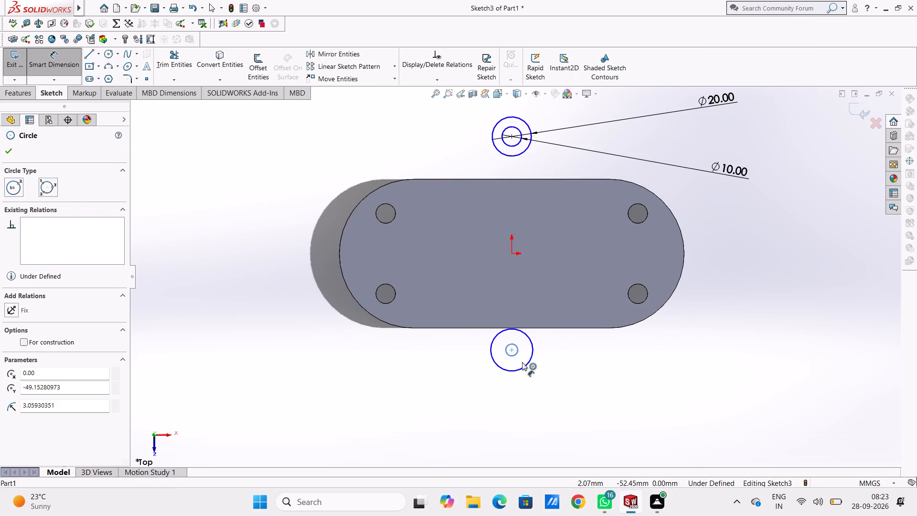
click(711, 398)
text(10)
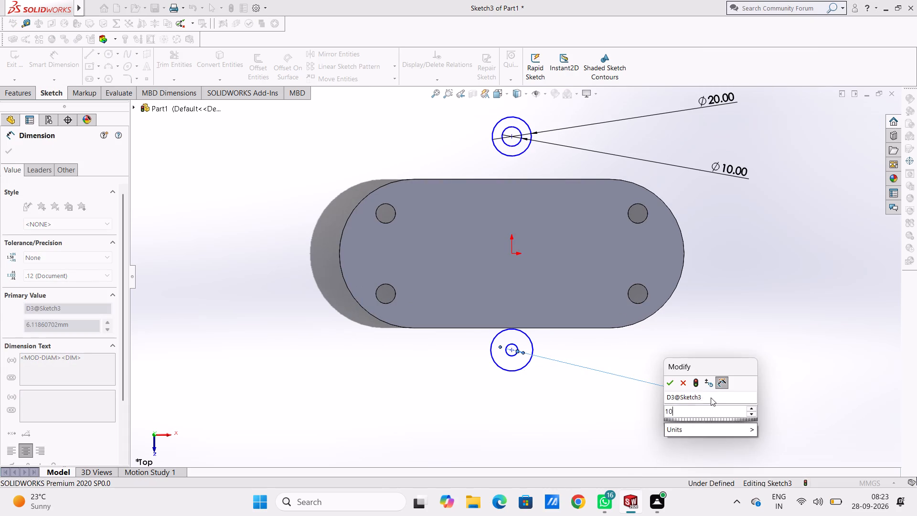
key(Return)
click(572, 402)
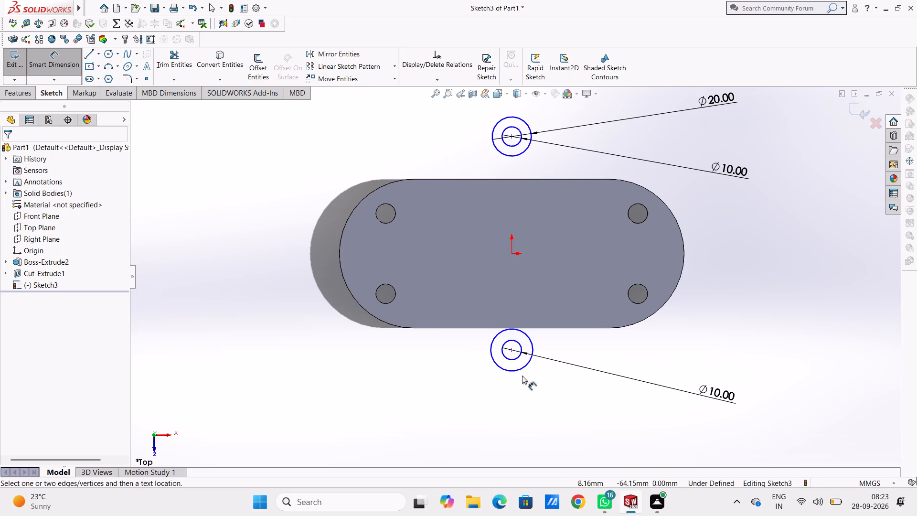
click(523, 368)
click(721, 433)
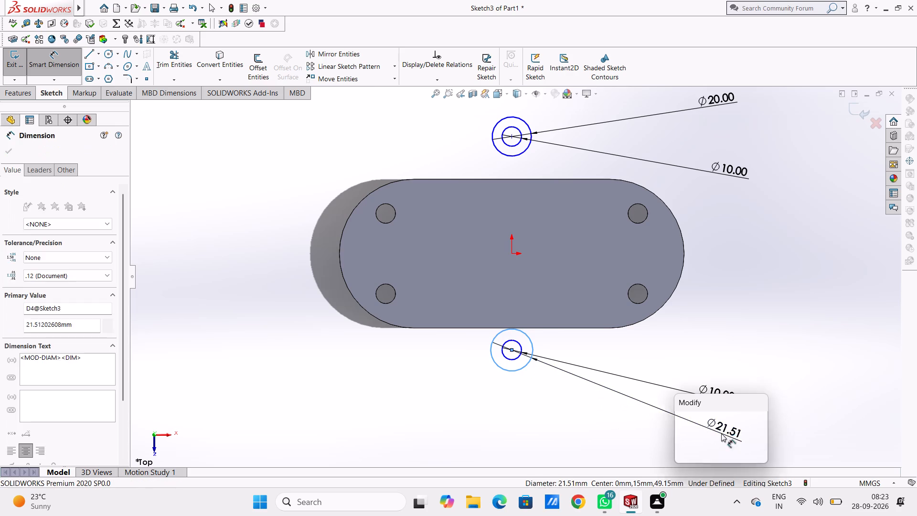
text(20)
key(Return)
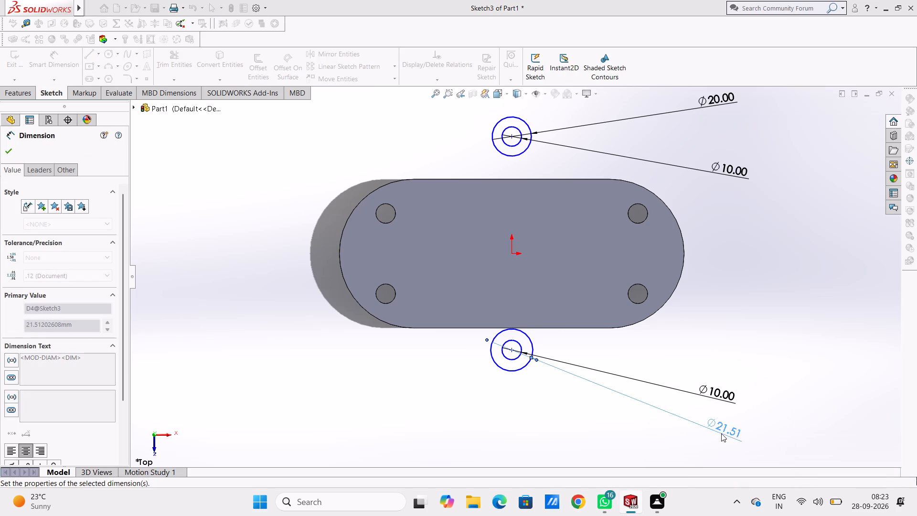
click(585, 425)
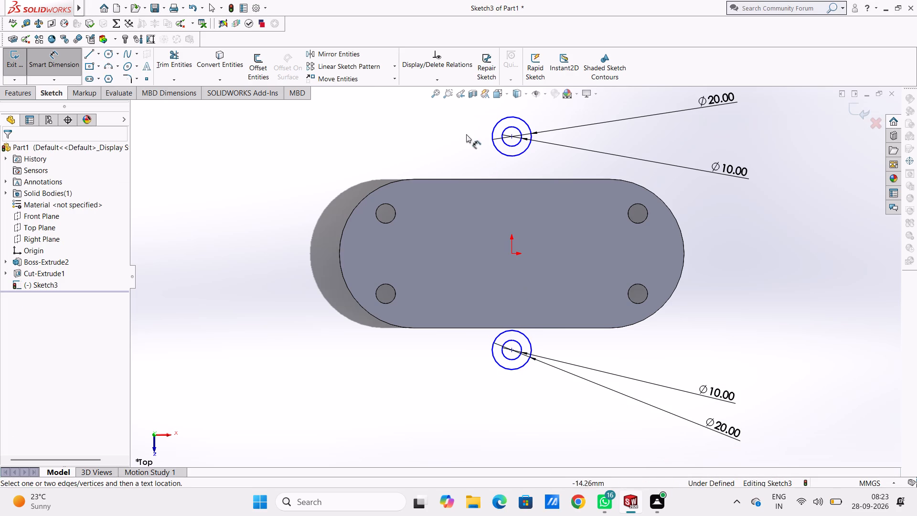
Dimension the distance from the rear circles' centre to the origin as 45 mm.
click(510, 137)
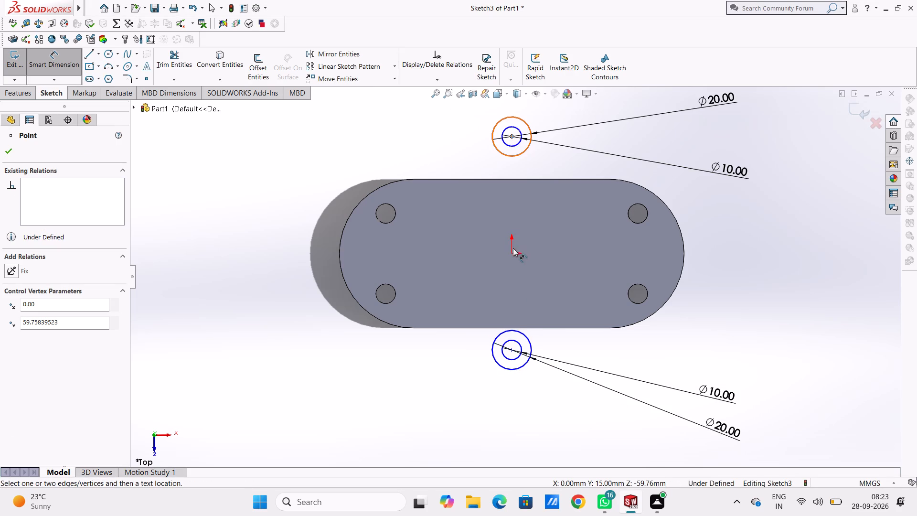
click(513, 254)
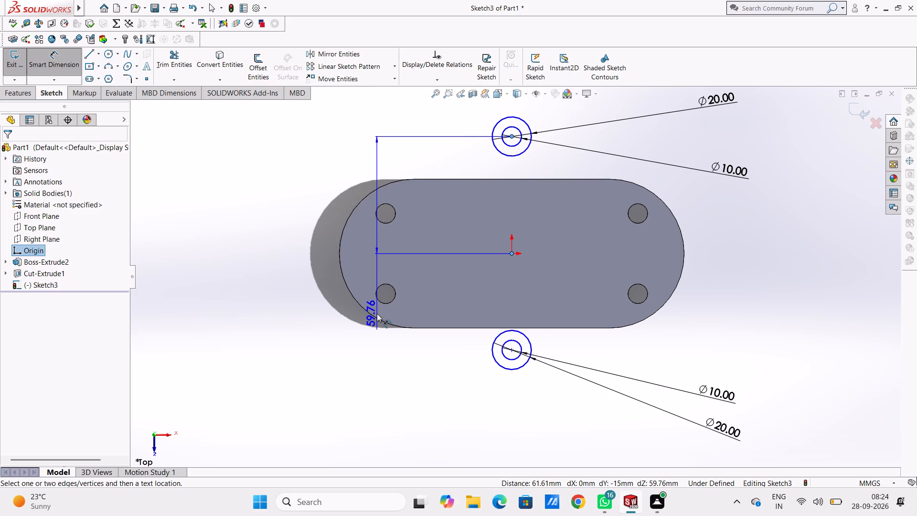
click(311, 240)
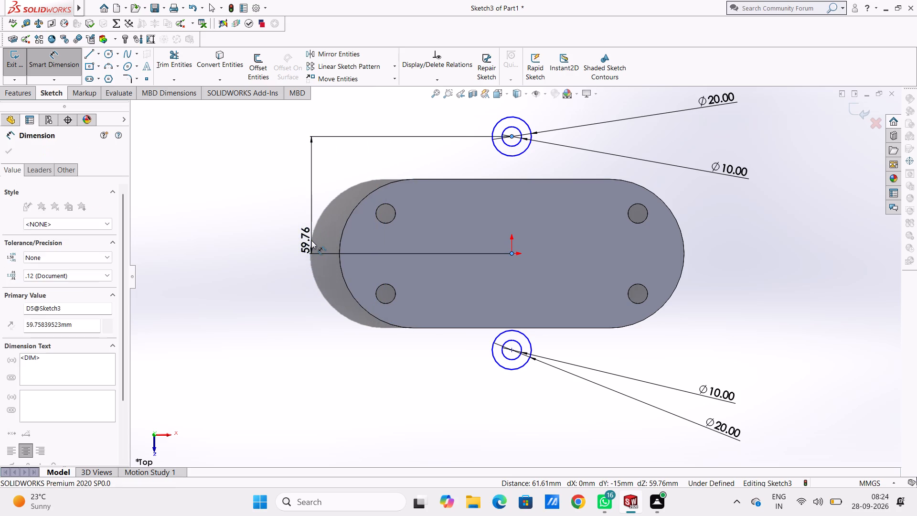
text(45)
key(Return)
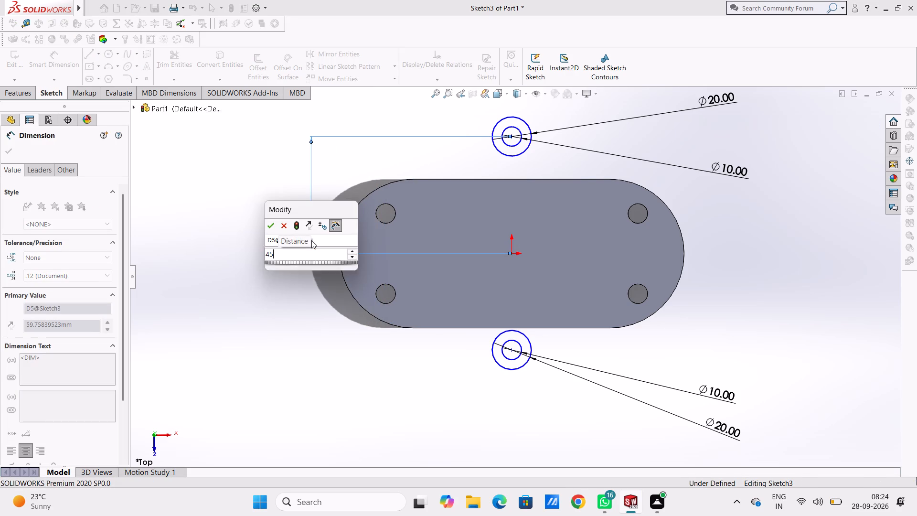
click(203, 245)
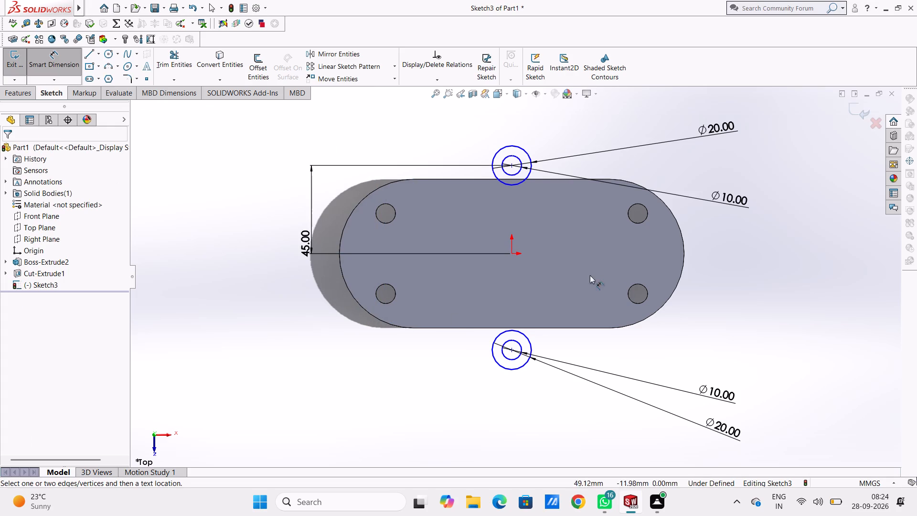
Dimension the distance from the origin to the front circles' centre as 45 mm.
click(512, 255)
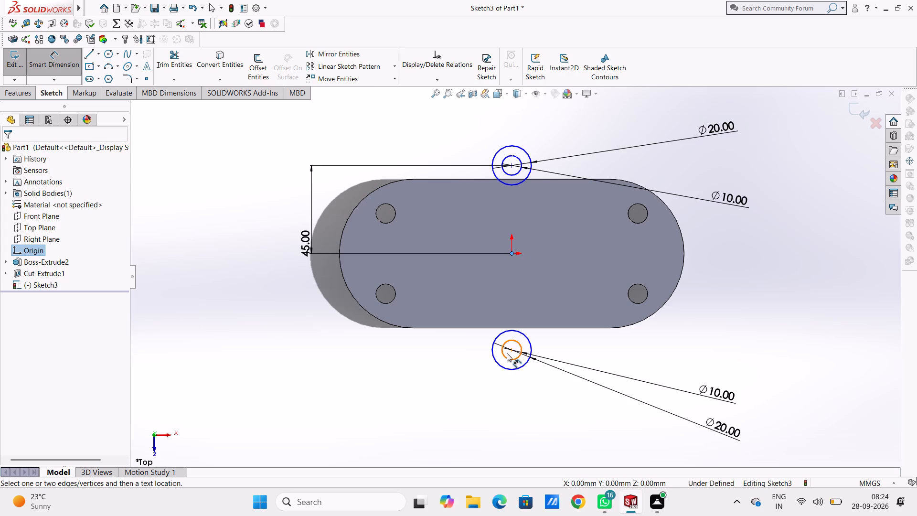
click(510, 351)
click(848, 338)
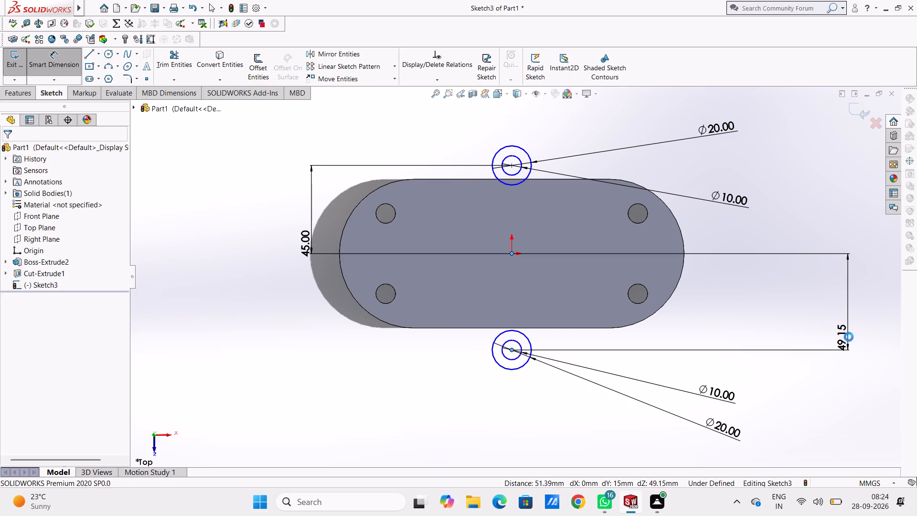
text(45)
key(Return)
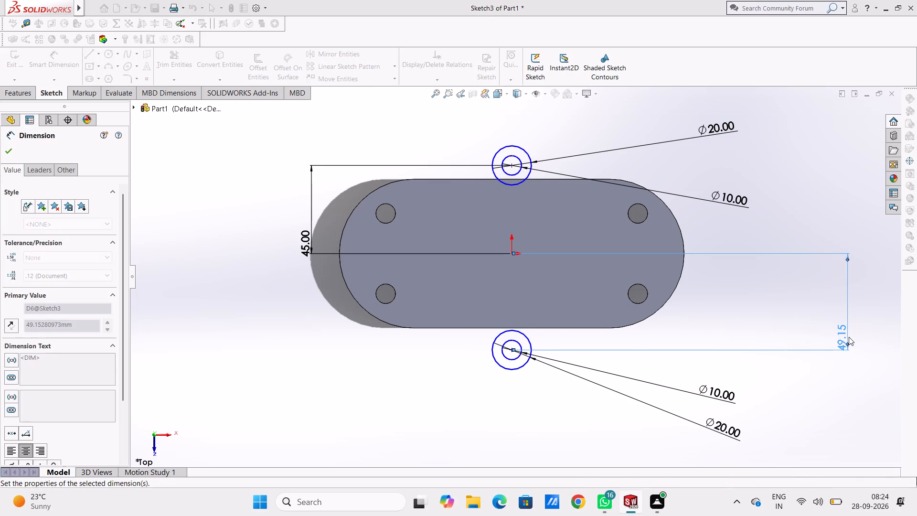
click(790, 289)
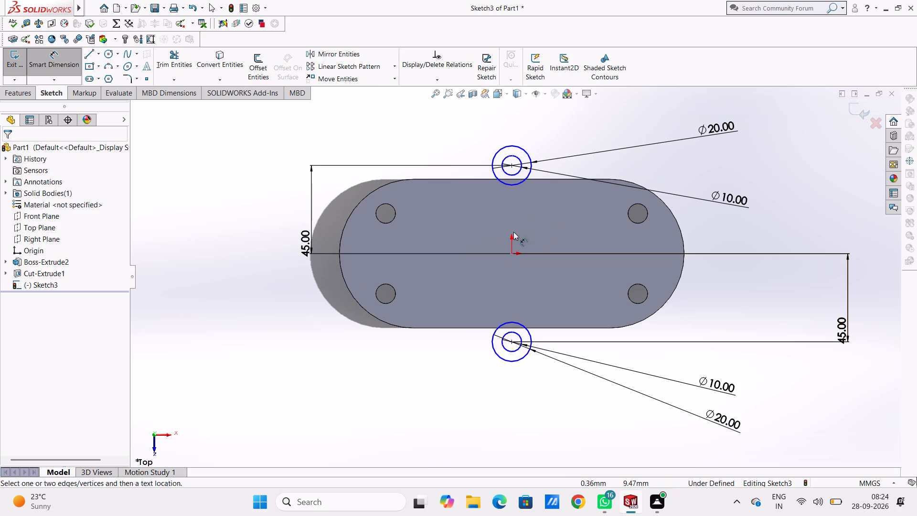
Add an 88 mm horizontal dimension between the rear circles' centre and the midpoint of the plate's right-hand end arc.
click(513, 167)
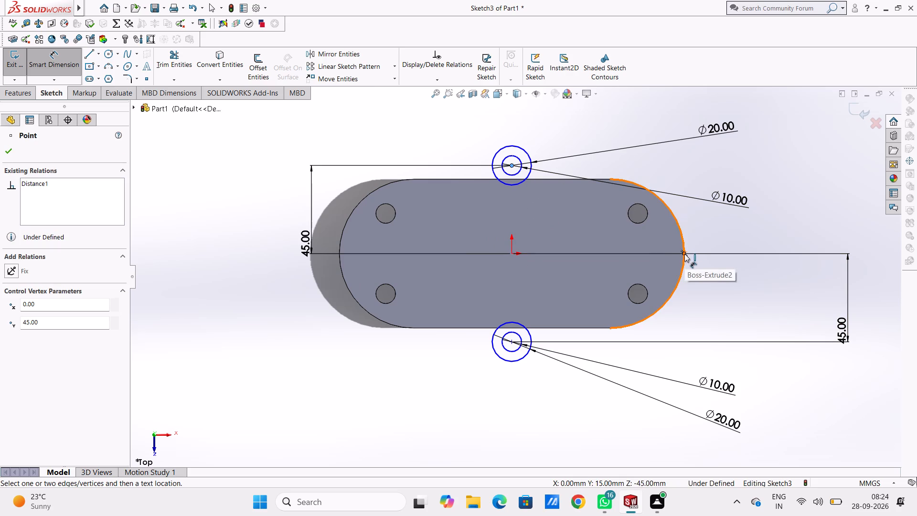
click(684, 254)
click(643, 111)
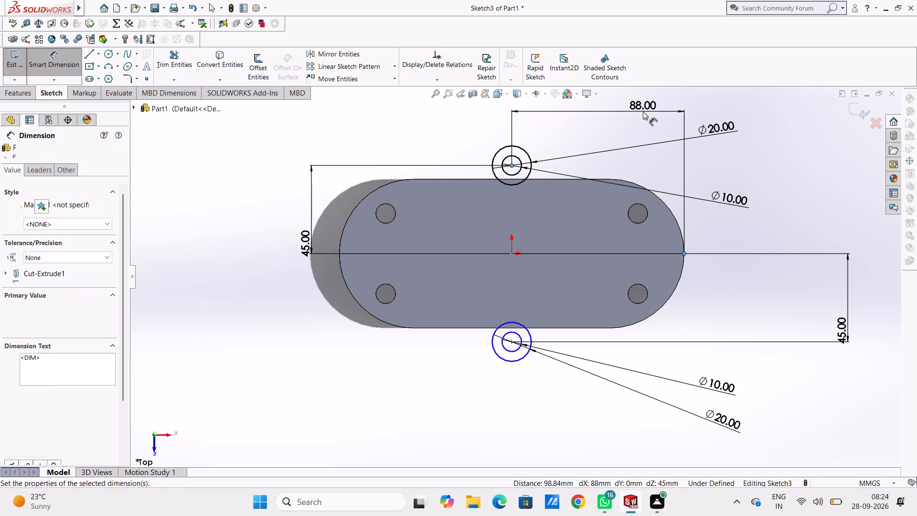
click(601, 97)
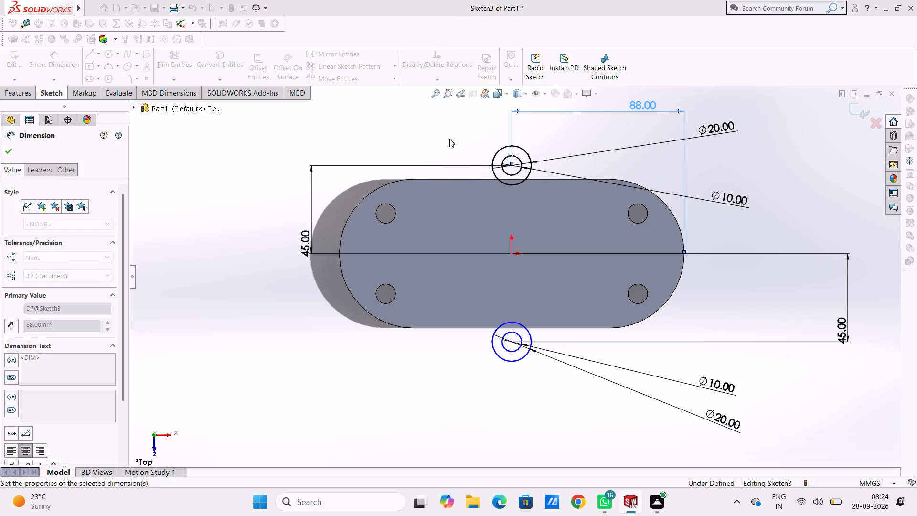
click(449, 139)
Add an 88 mm horizontal dimension between the front circles' centre and the midpoint of the plate's right-hand end arc.
scroll(626, 269, up, 2)
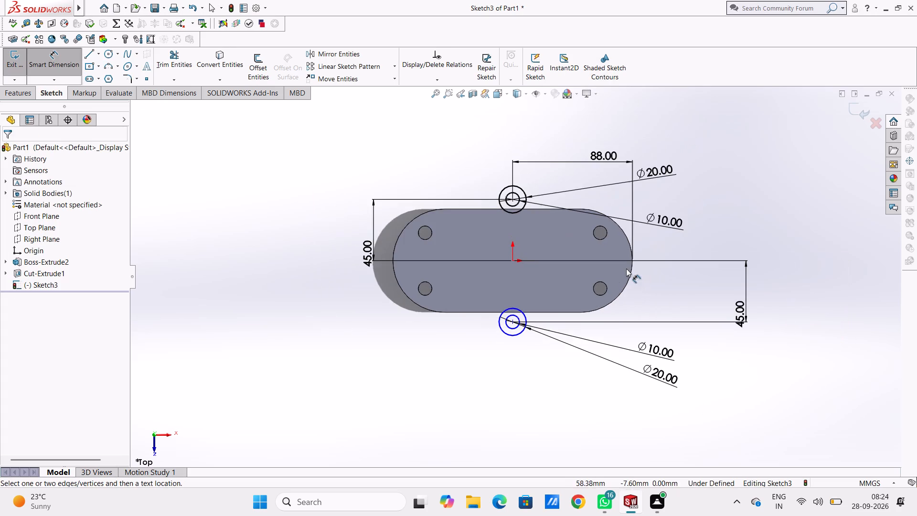
scroll(557, 329, down, 2)
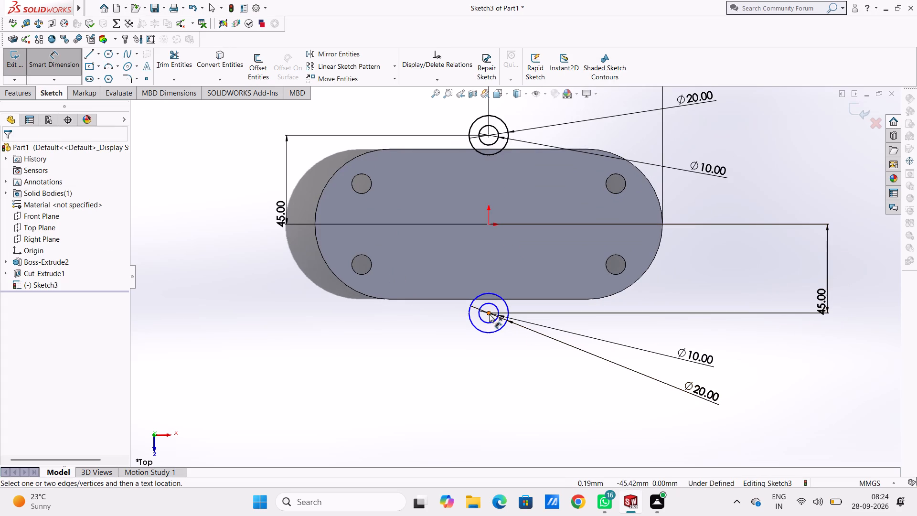
click(489, 314)
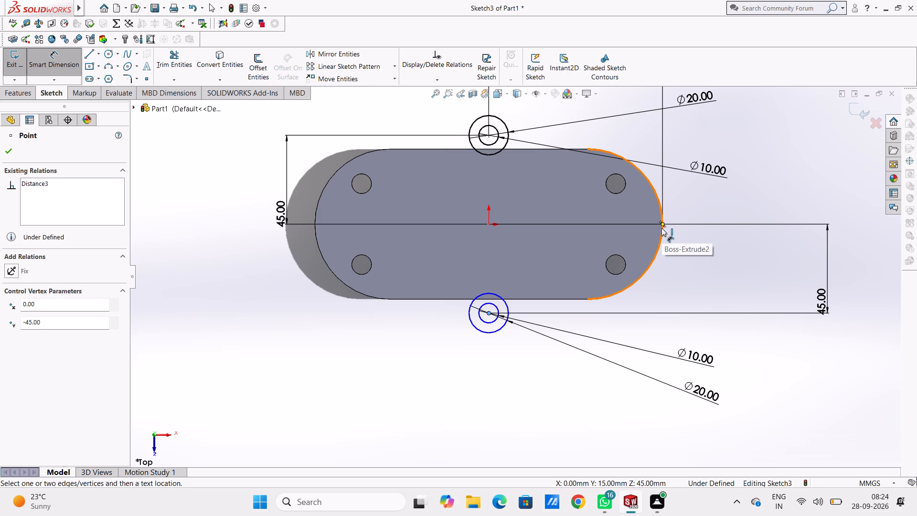
click(661, 223)
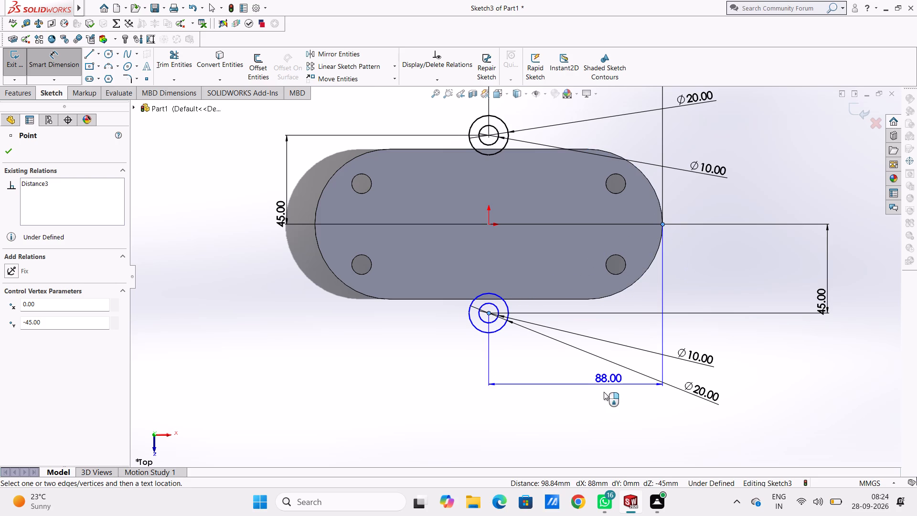
click(593, 413)
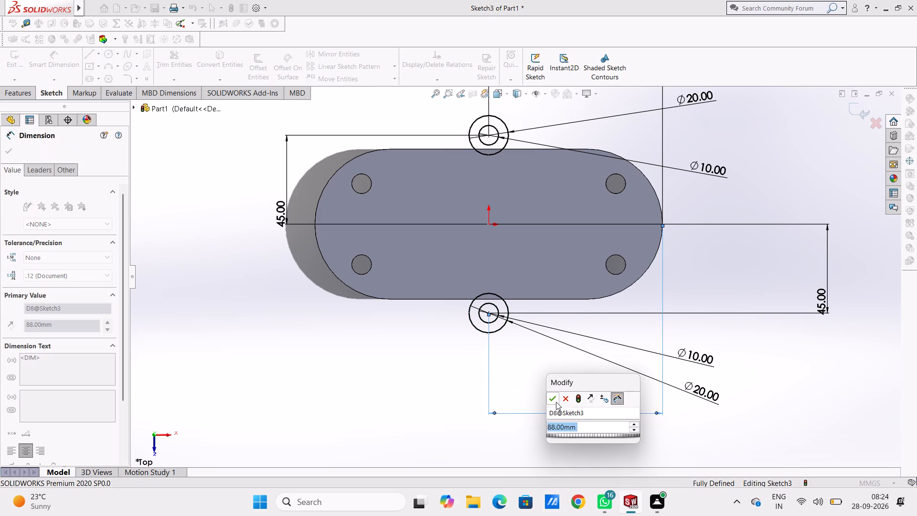
click(554, 400)
click(536, 383)
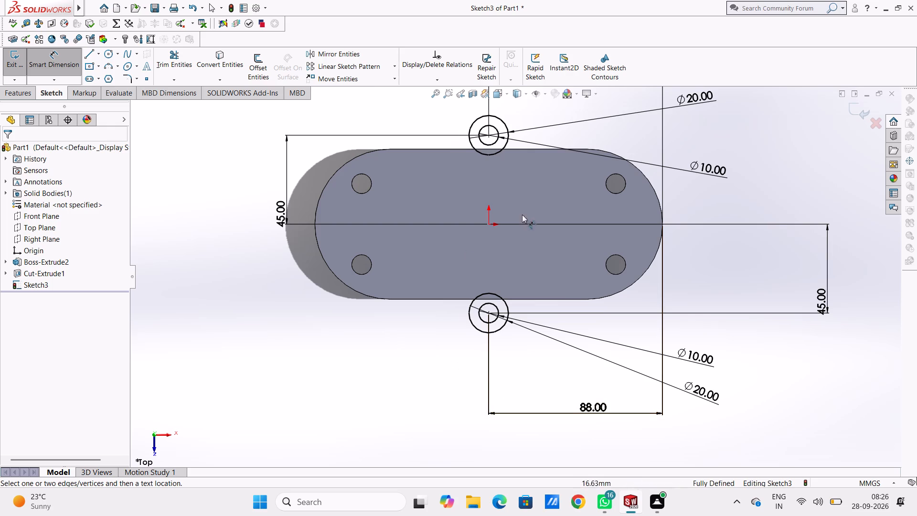
Draw a circle centred on the origin and dimension its diameter to 65 mm.
click(107, 51)
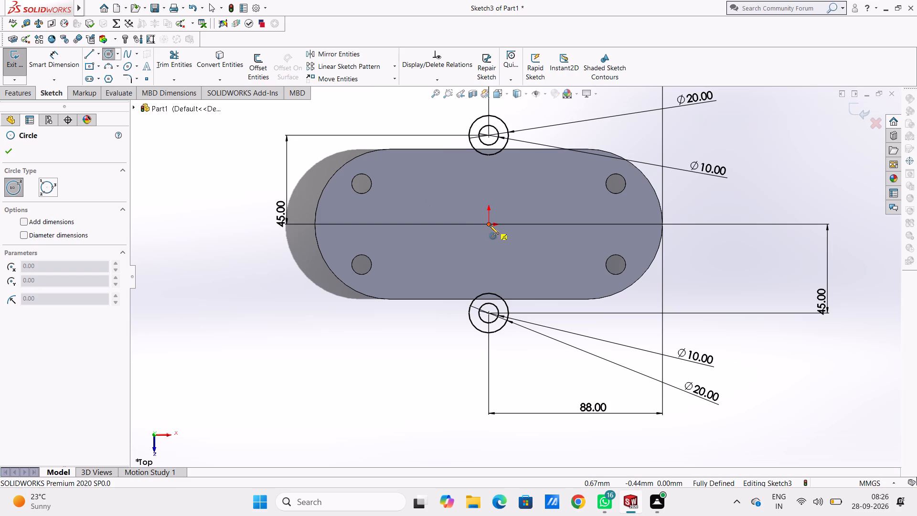
click(490, 225)
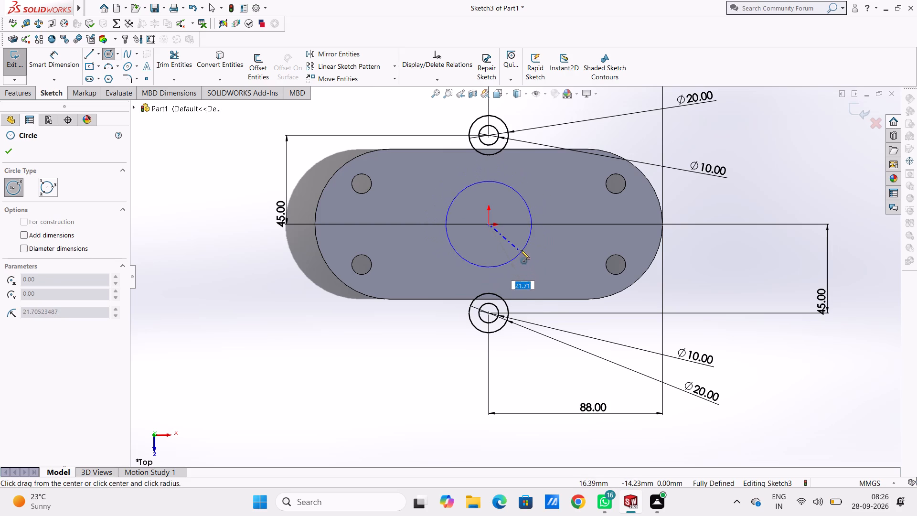
click(536, 254)
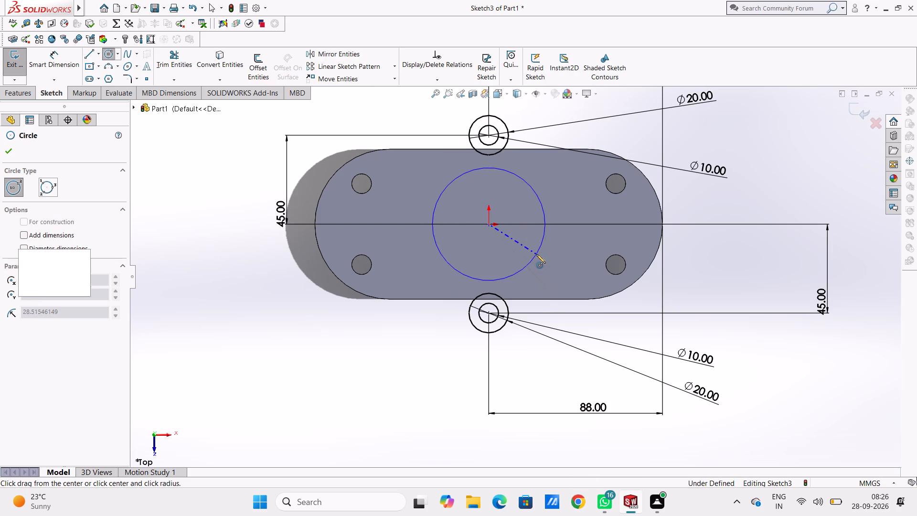
click(64, 57)
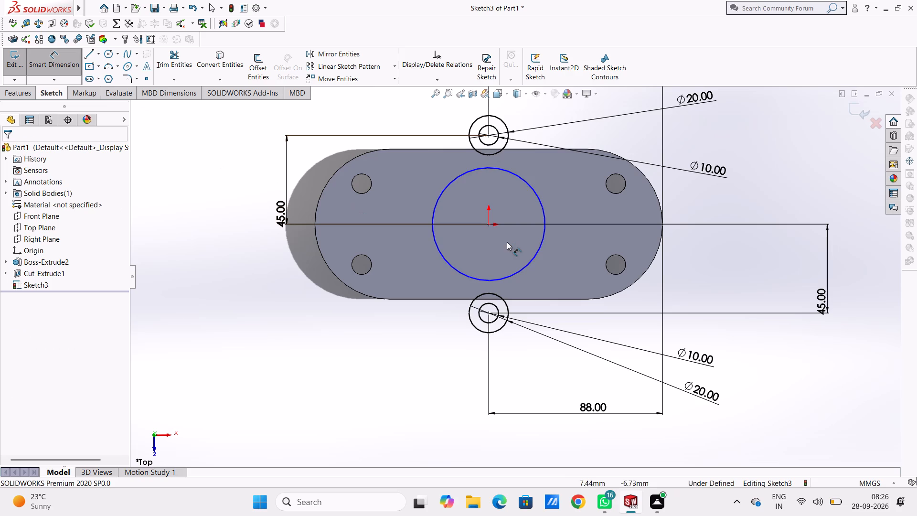
click(534, 260)
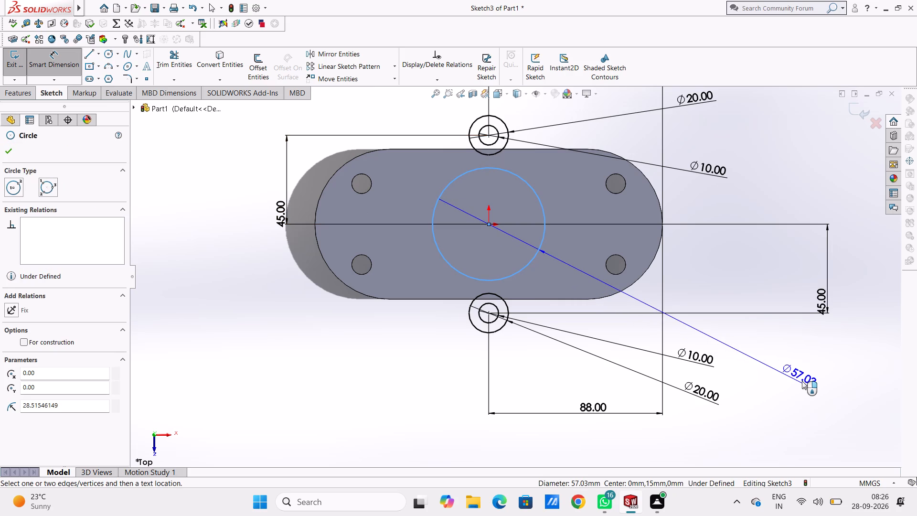
click(802, 381)
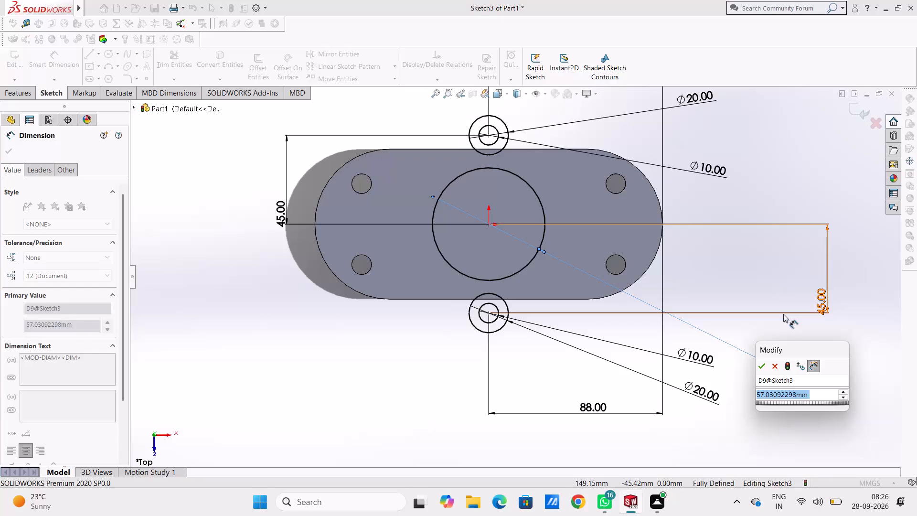
text(65)
key(Return)
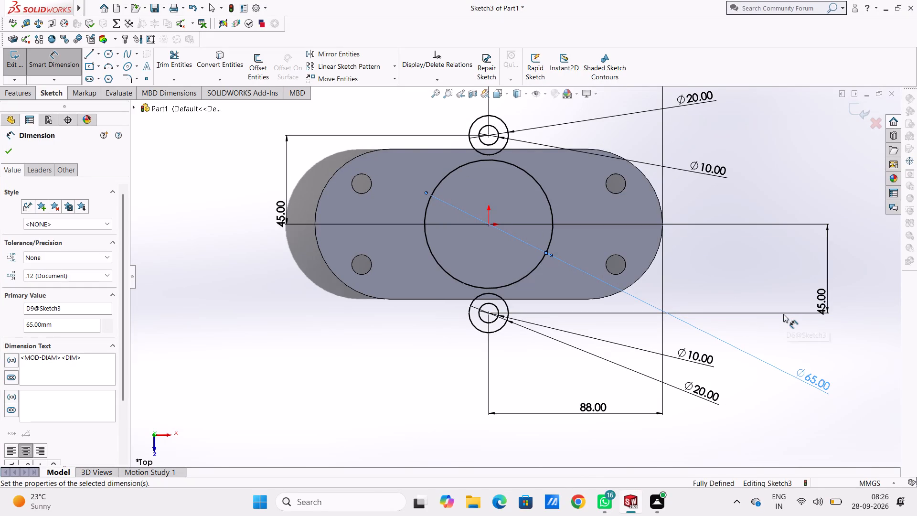
click(750, 196)
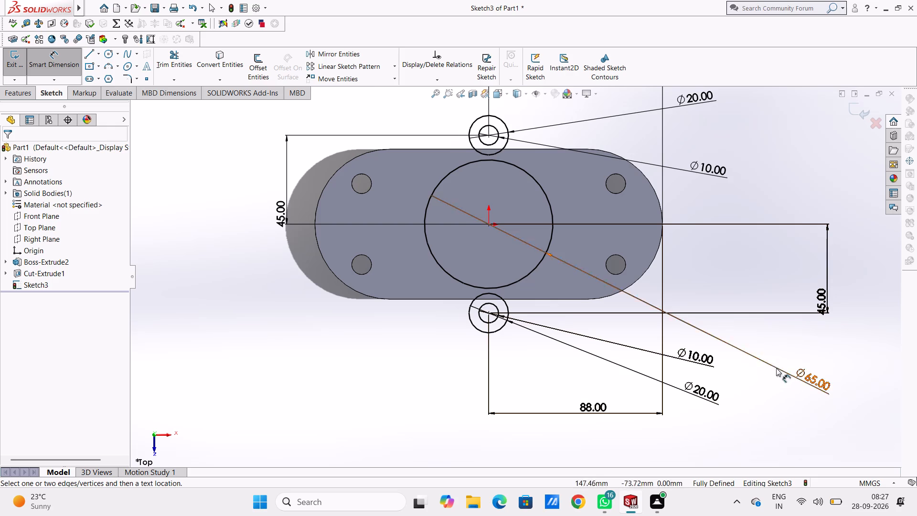
Set the central circle's diameter to 60 mm.
double_click(814, 382)
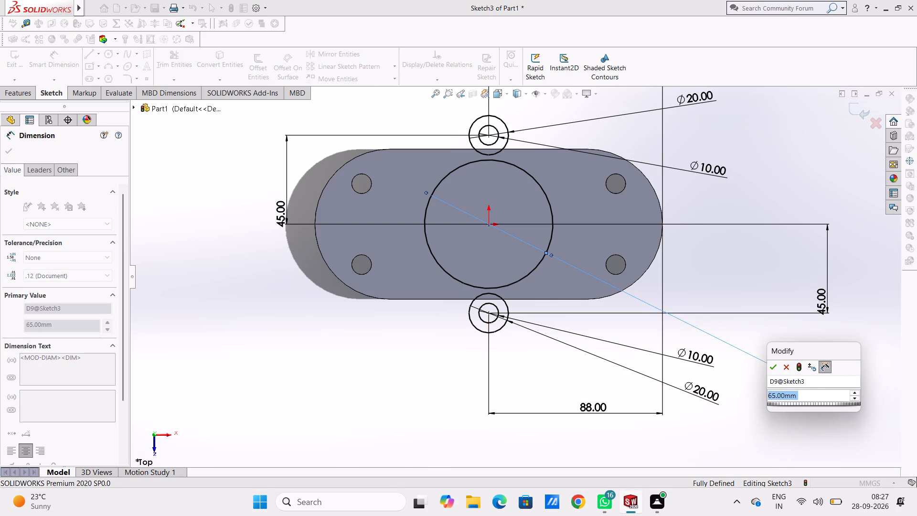
text(60)
key(Return)
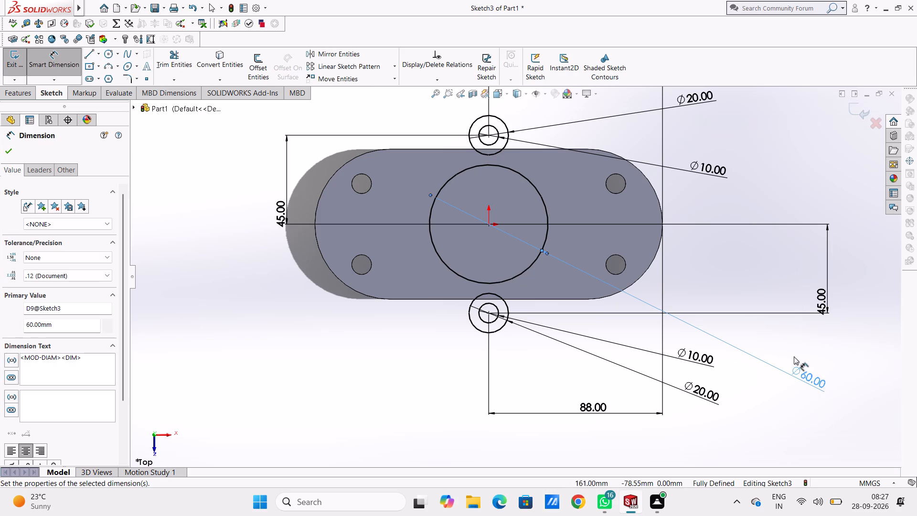
click(777, 178)
key(Escape)
key(Escape)
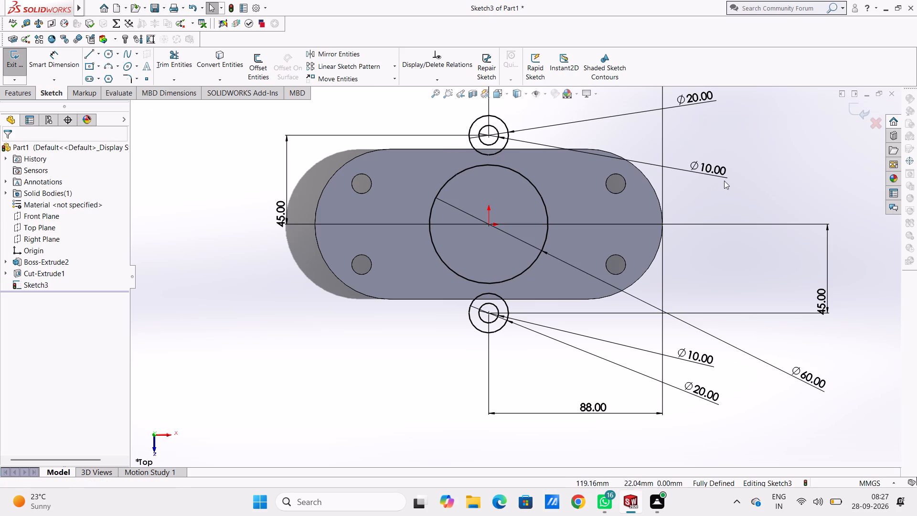
Draw a tangent line about 40 mm long from the central circle's left side to the left side of the rear 20 mm circle.
click(89, 52)
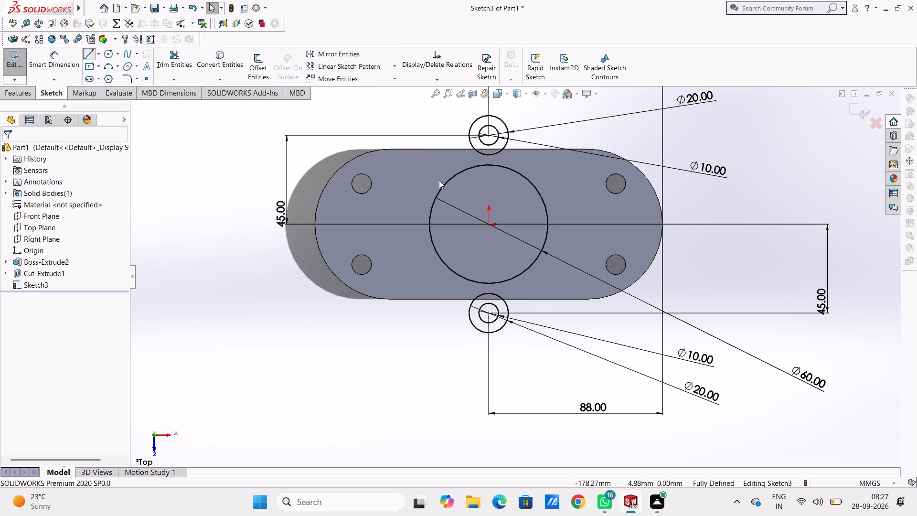
scroll(590, 163, down, 3)
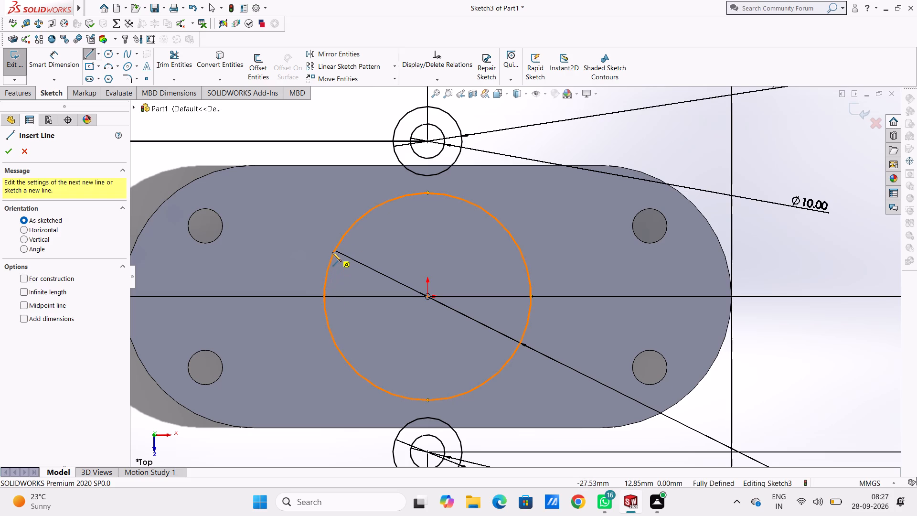
click(332, 252)
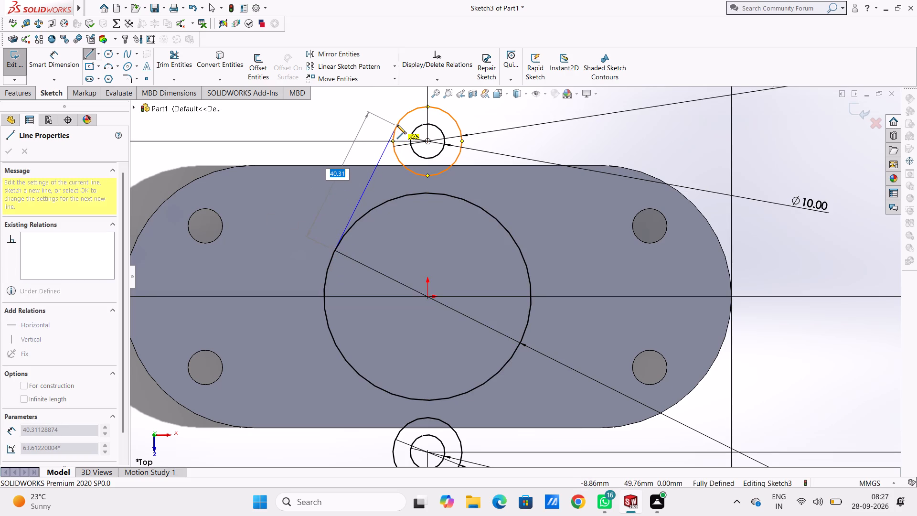
click(397, 124)
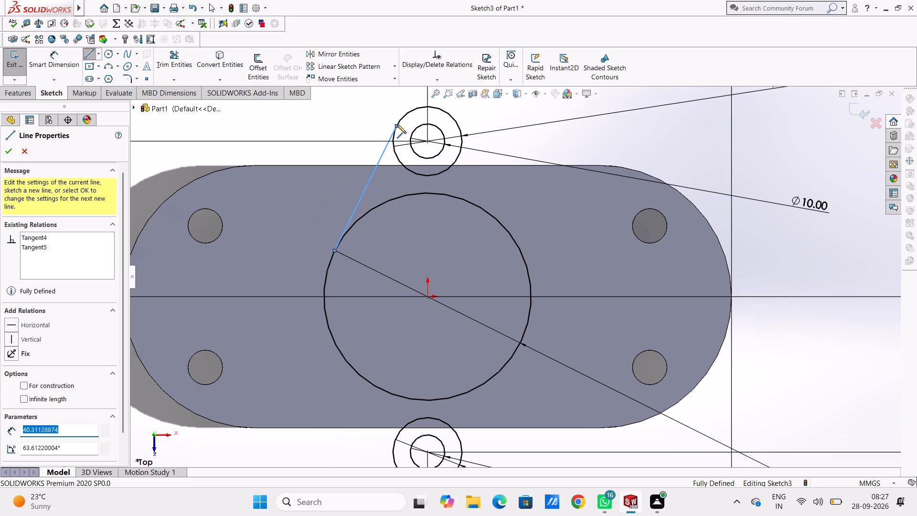
key(Escape)
key(Escape)
key(Escape)
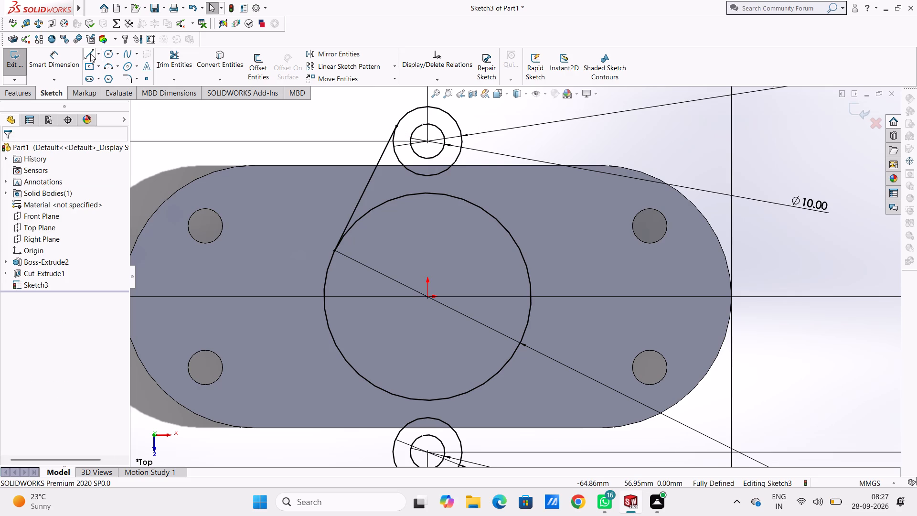
Draw a line about 40 mm long from the right side of the rear 20 mm circle to the central circle's right side.
click(90, 53)
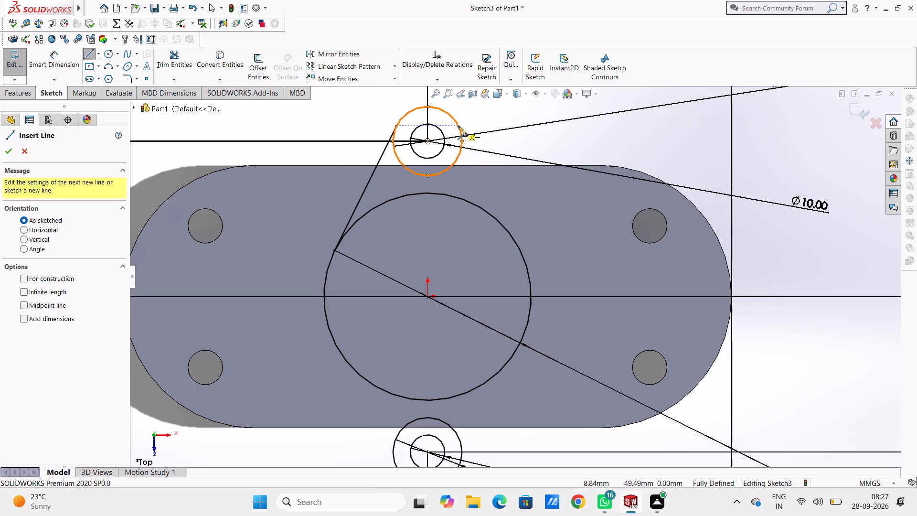
click(458, 125)
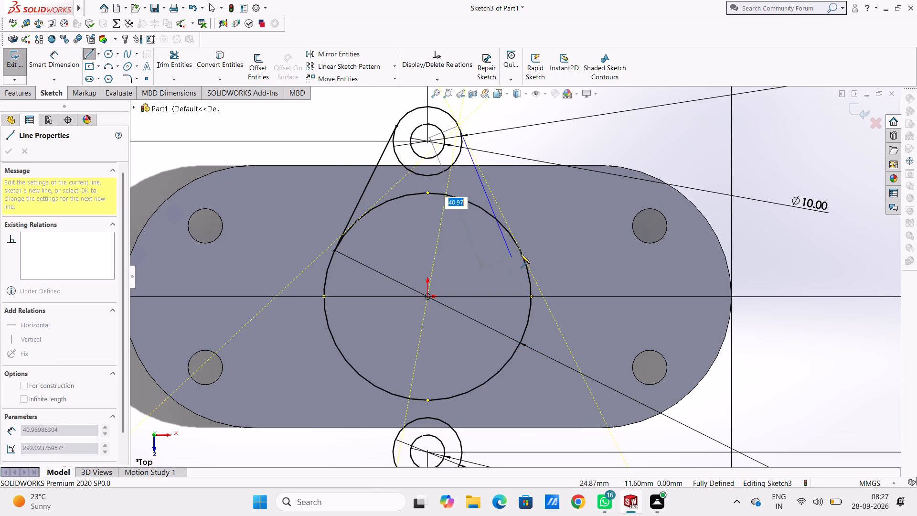
click(521, 250)
key(Escape)
key(Escape)
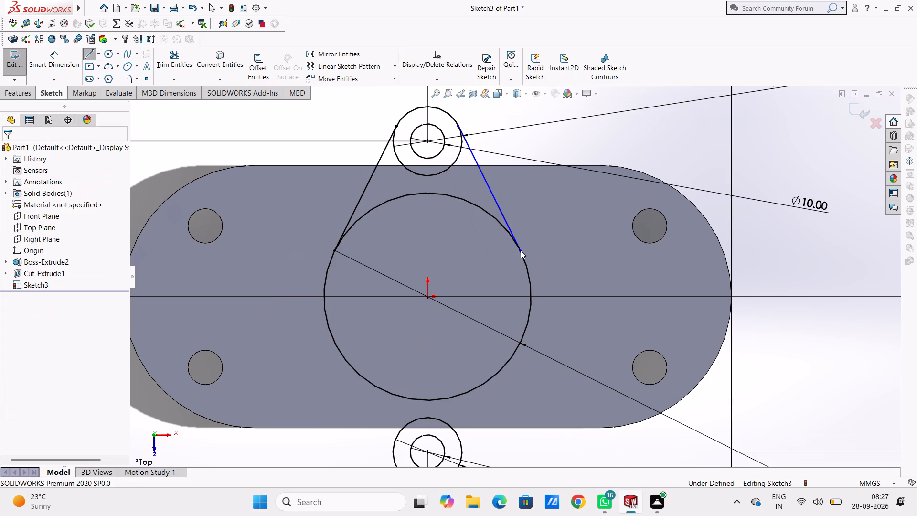
key(Escape)
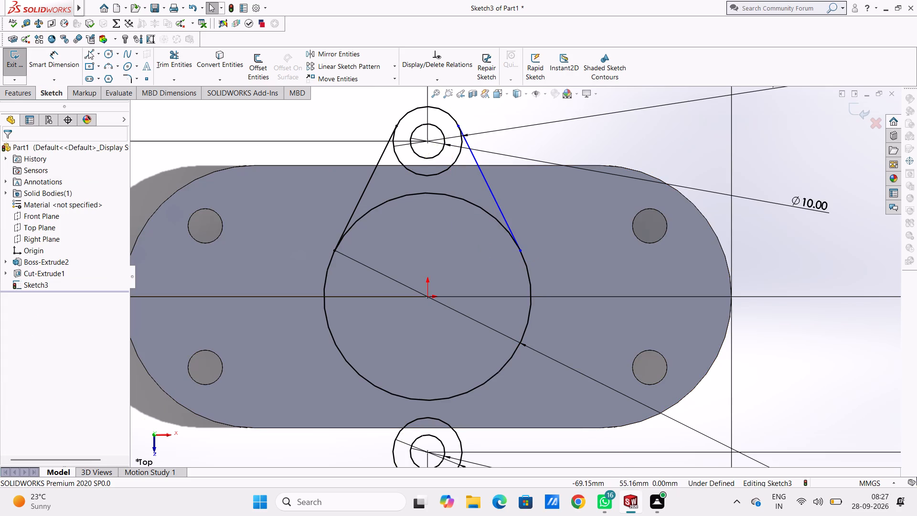
Draw a line about 40 mm long from the central circle's left side to the left side of the front 20 mm circle.
click(88, 51)
scroll(418, 305, up, 4)
scroll(483, 368, up, 2)
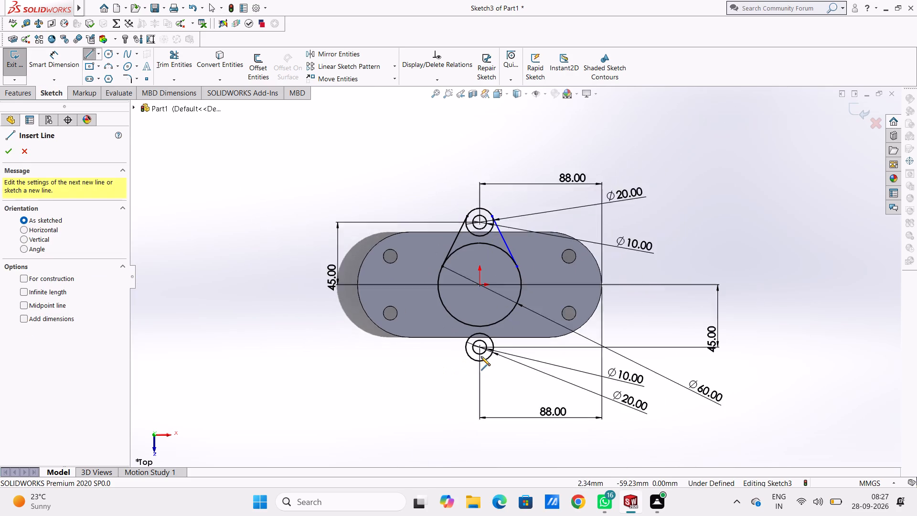
scroll(460, 330, down, 4)
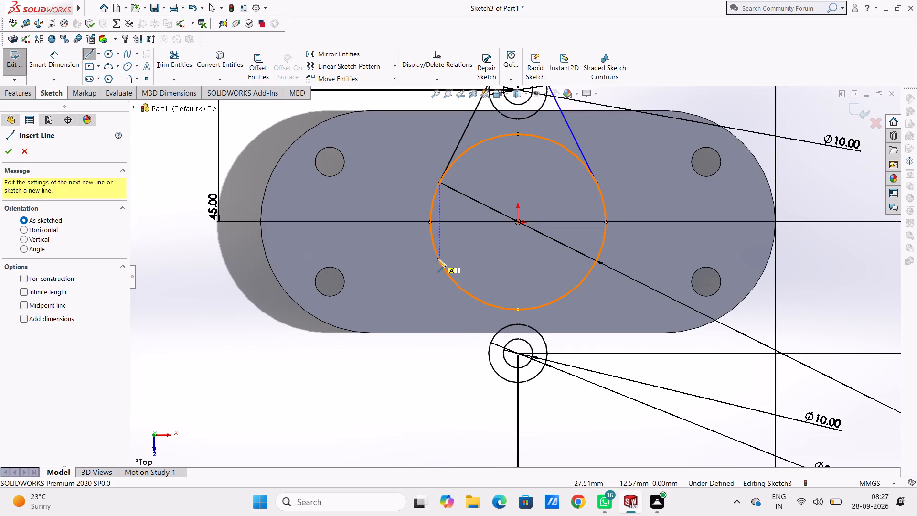
click(437, 258)
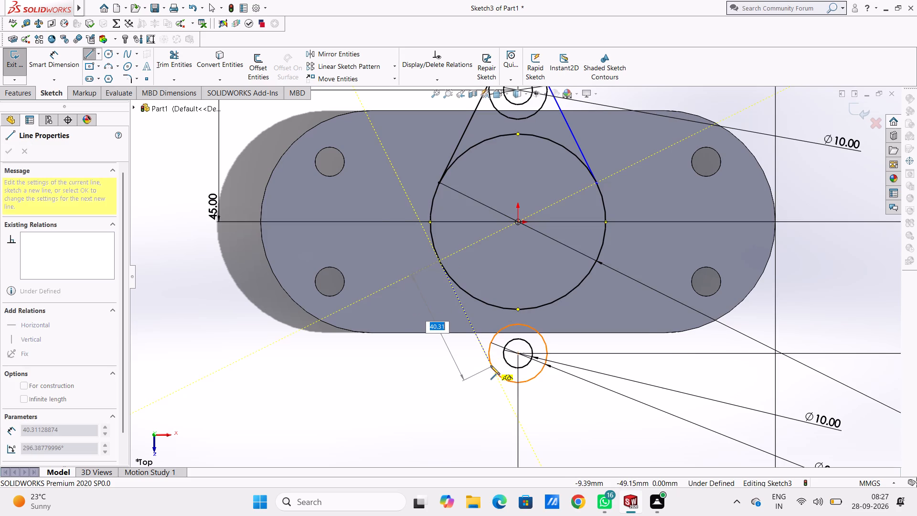
click(491, 366)
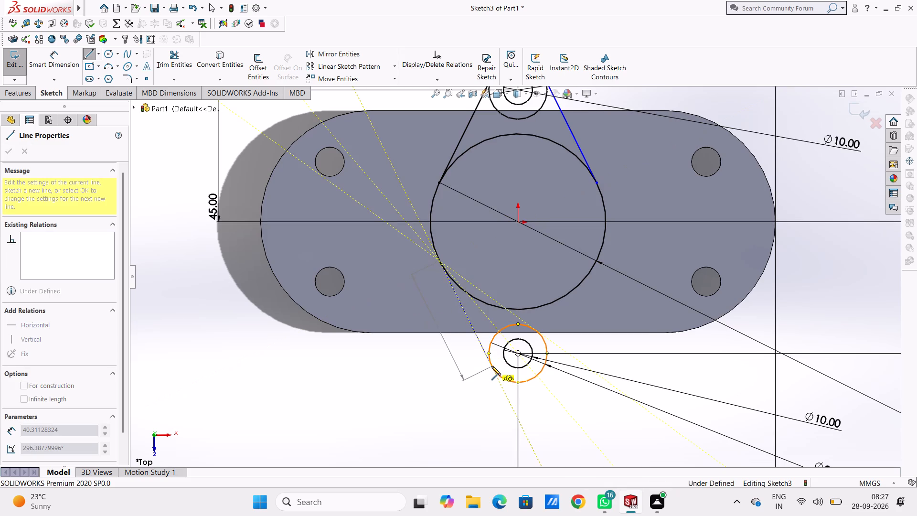
key(Escape)
key(Escape)
key(Escape)
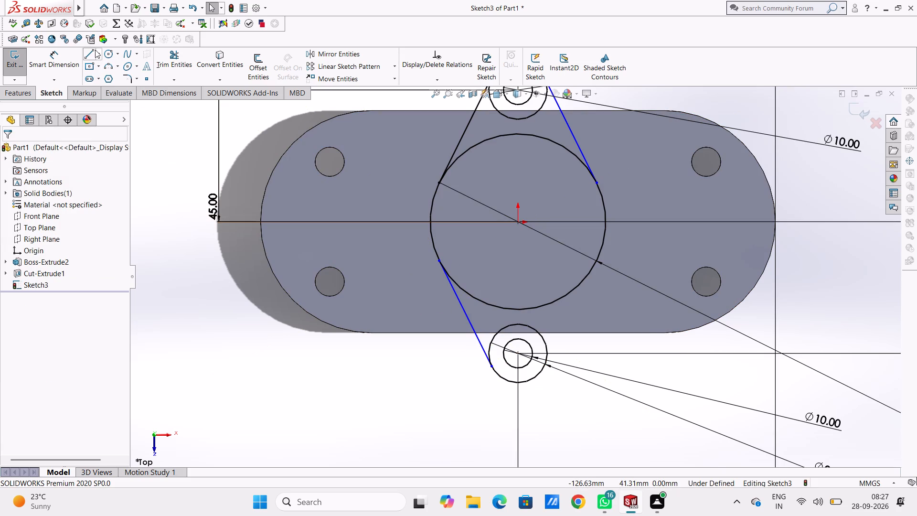
Draw a line about 40 mm long from the central circle's right side to the right side of the front 20 mm circle.
click(92, 55)
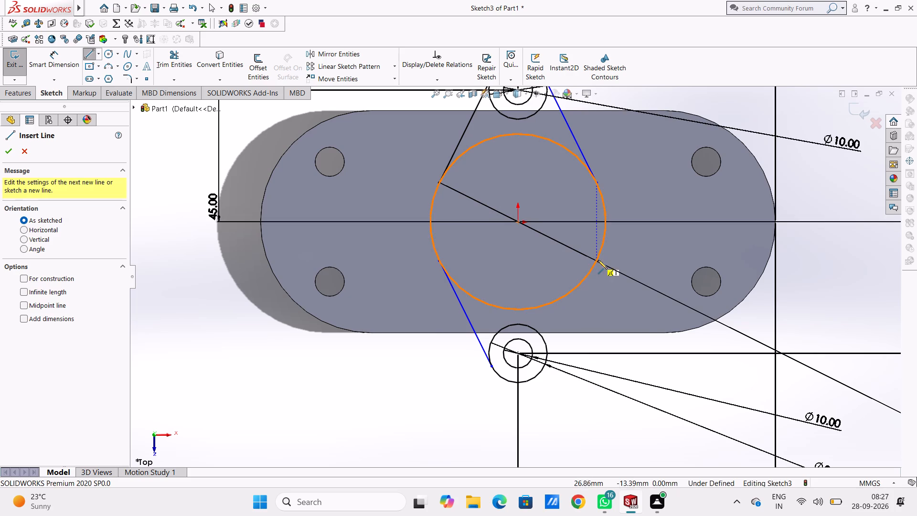
click(597, 258)
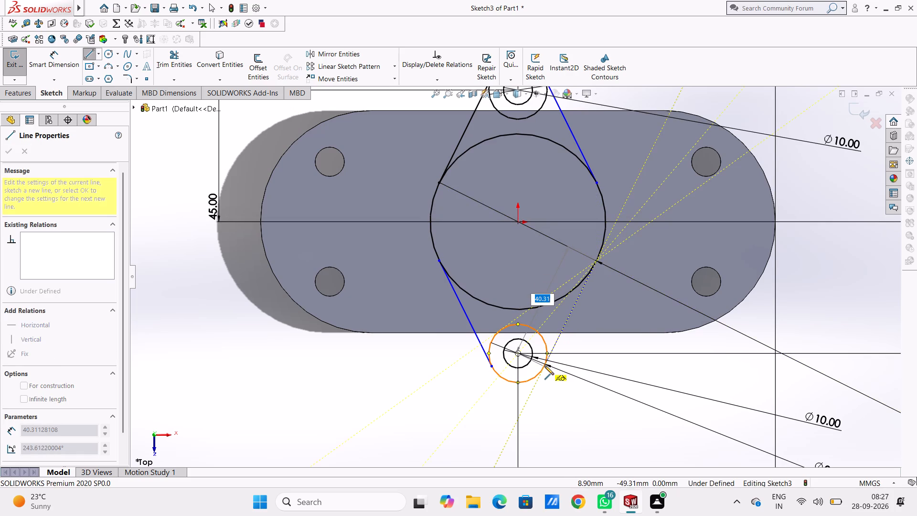
click(544, 365)
key(Escape)
key(Escape)
key(Escape)
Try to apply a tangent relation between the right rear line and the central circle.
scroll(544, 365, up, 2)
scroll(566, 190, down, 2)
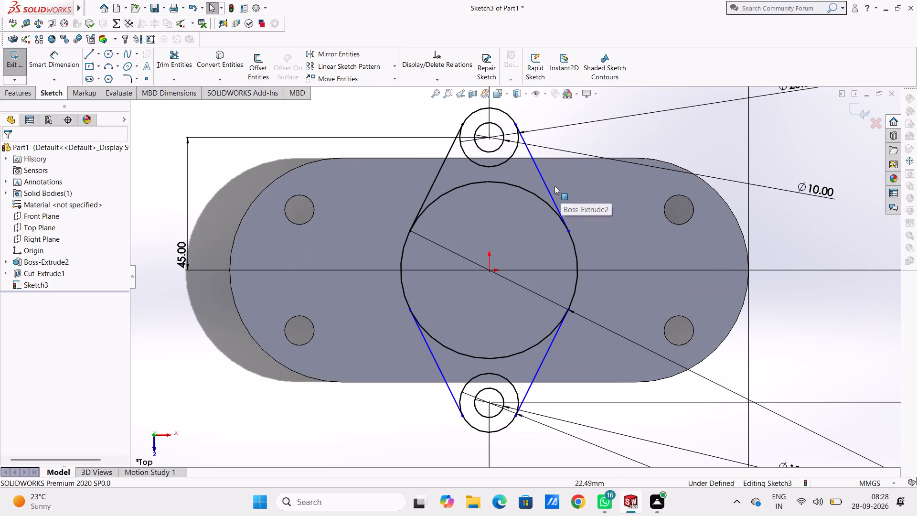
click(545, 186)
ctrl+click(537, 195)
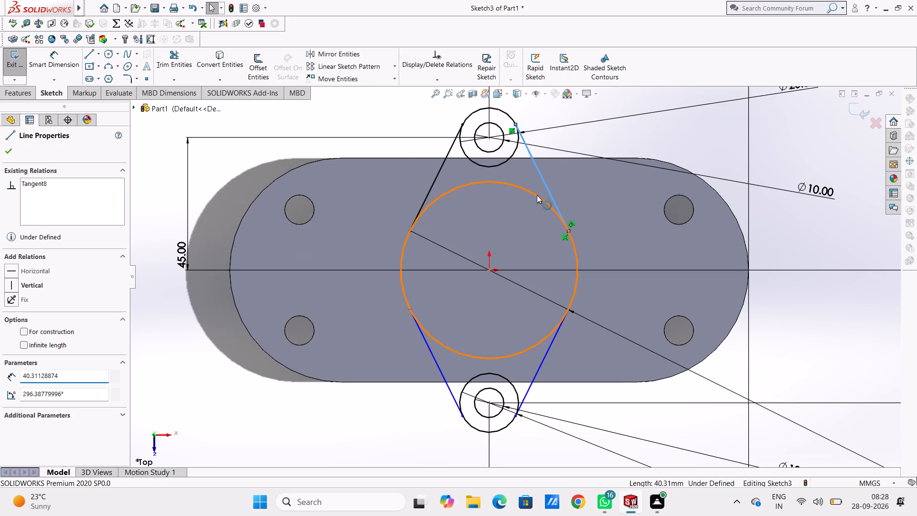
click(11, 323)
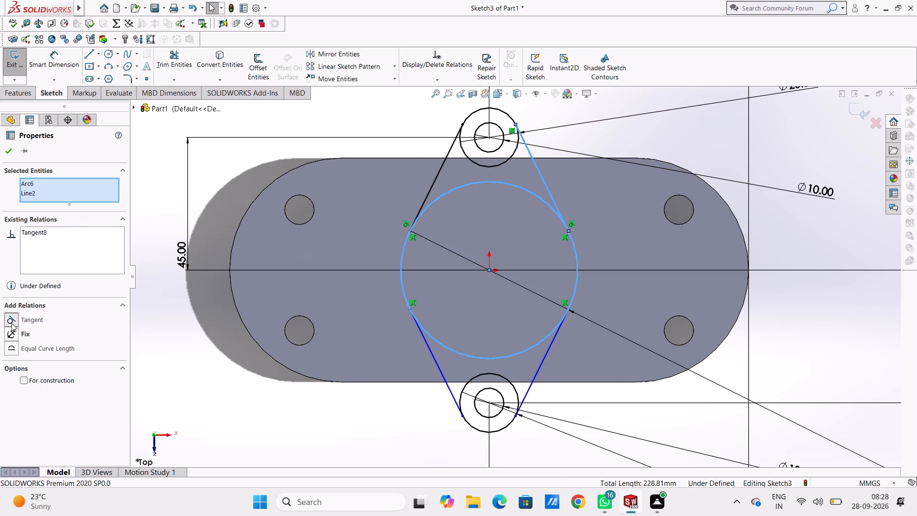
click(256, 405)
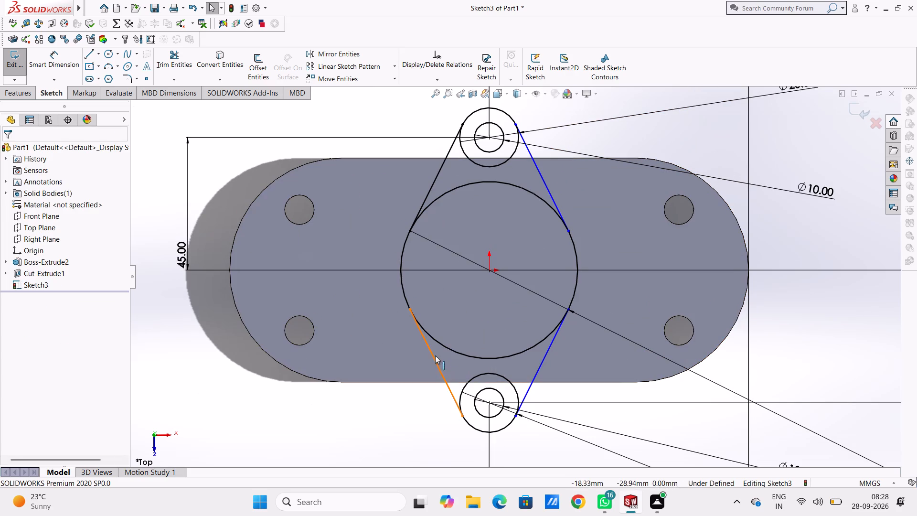
Make both the left and right front lines tangent to the central circle.
click(431, 353)
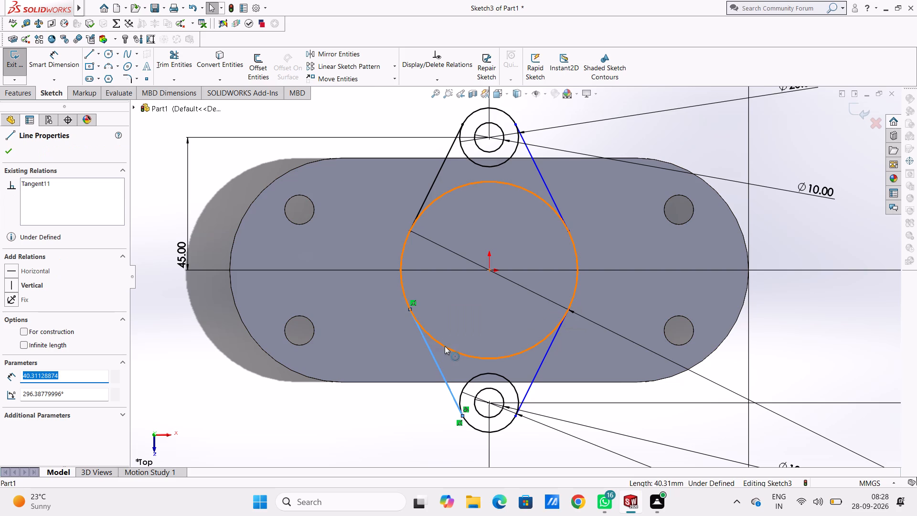
ctrl+click(445, 345)
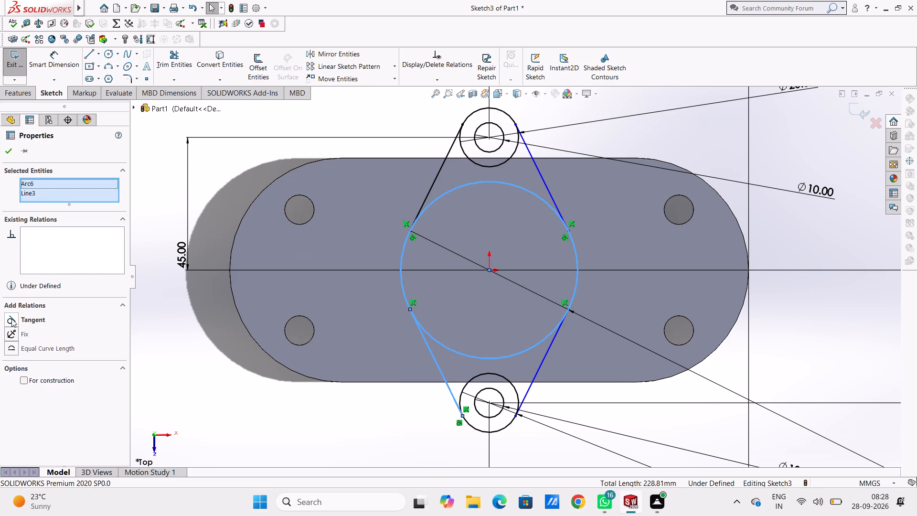
click(11, 319)
click(214, 393)
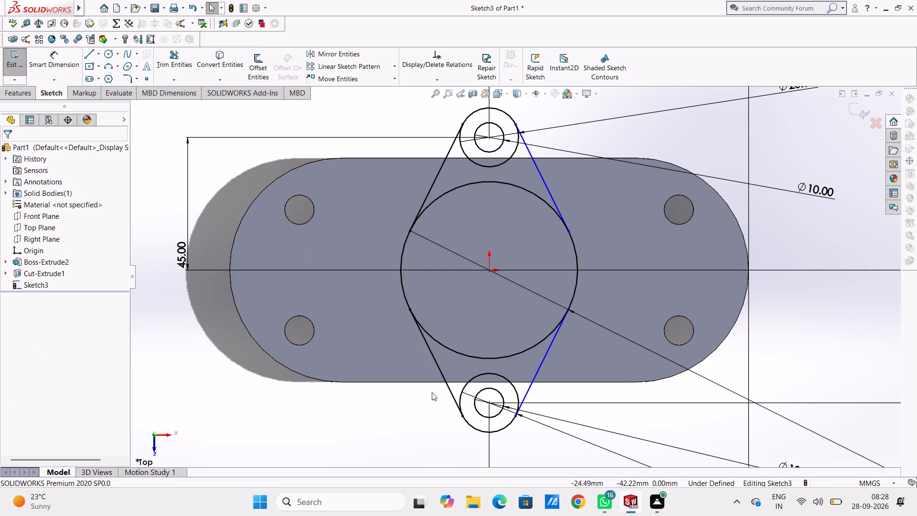
click(535, 372)
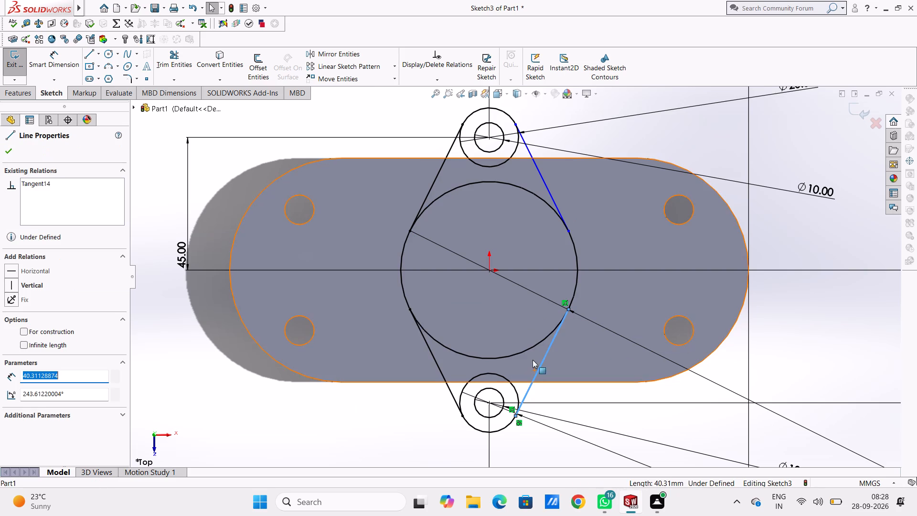
ctrl+click(531, 347)
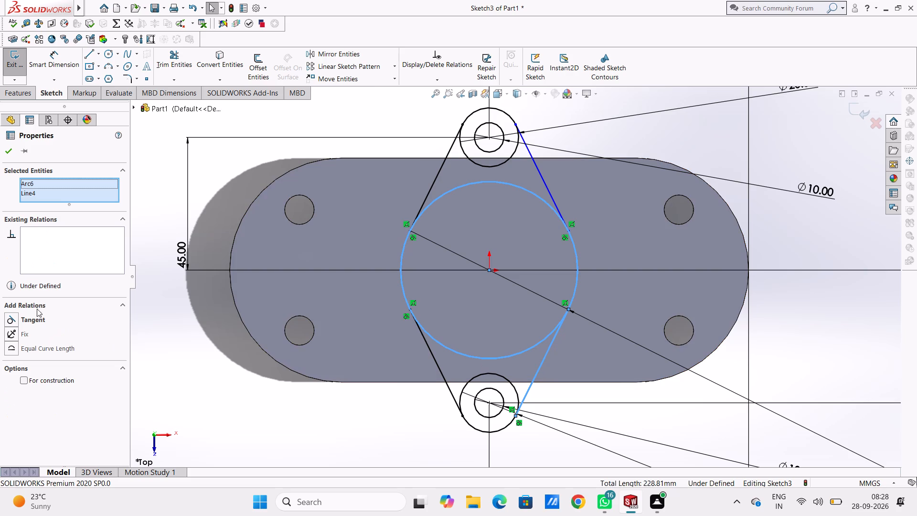
click(11, 320)
click(229, 376)
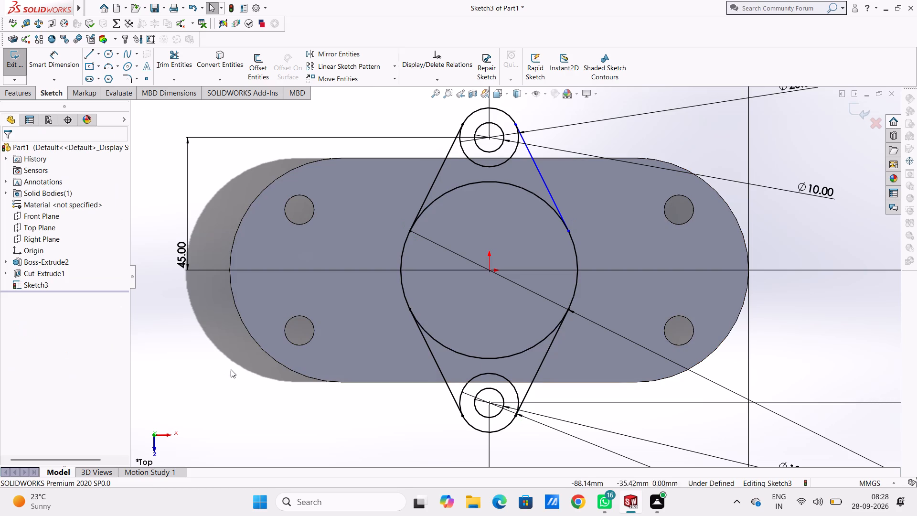
Make the right rear line tangent to the rear 20 mm circle.
click(537, 166)
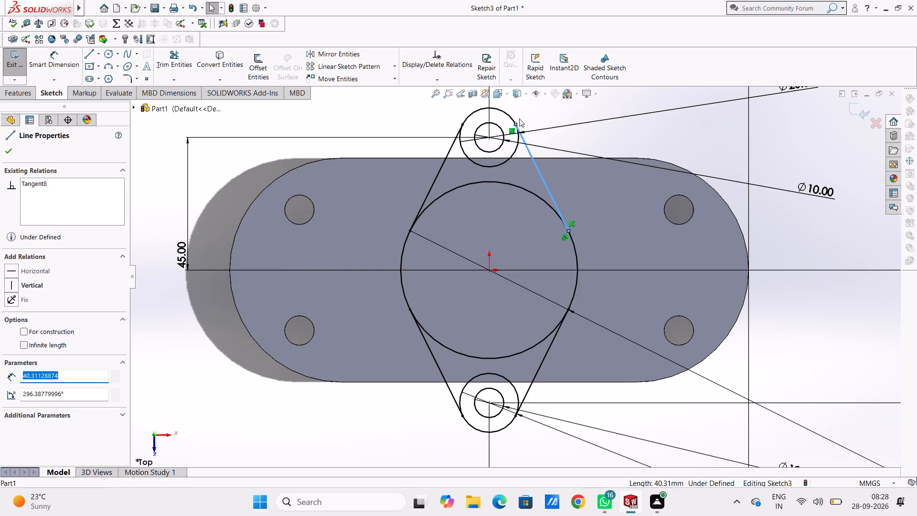
ctrl+click(513, 116)
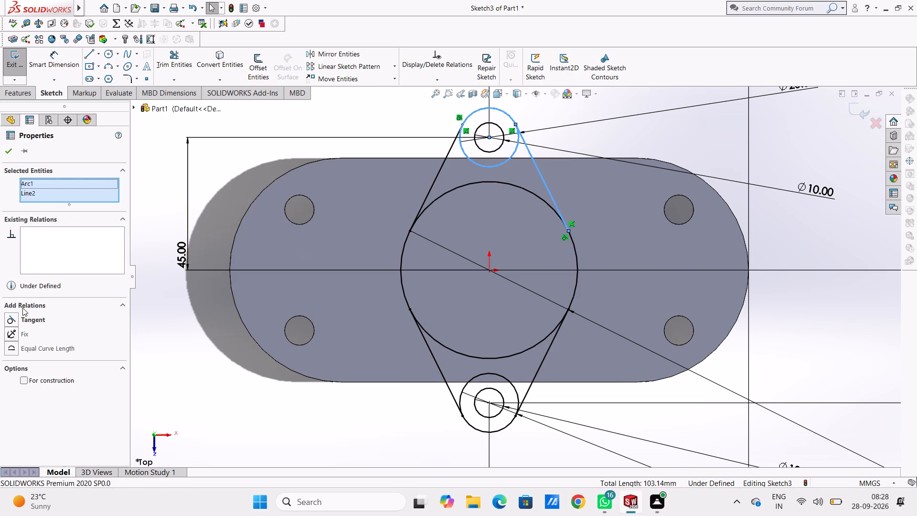
click(12, 320)
click(198, 379)
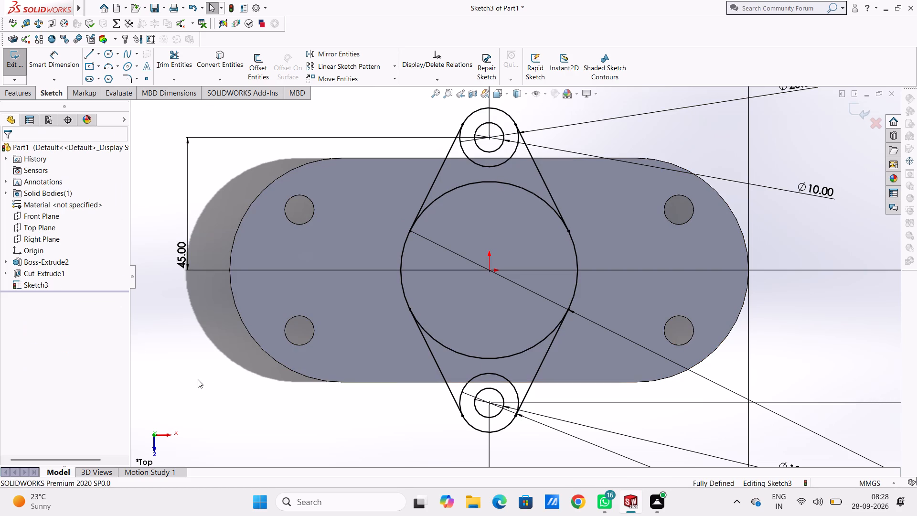
Trim away the central circle's rear and front arcs that lie between the tangent lines.
click(171, 61)
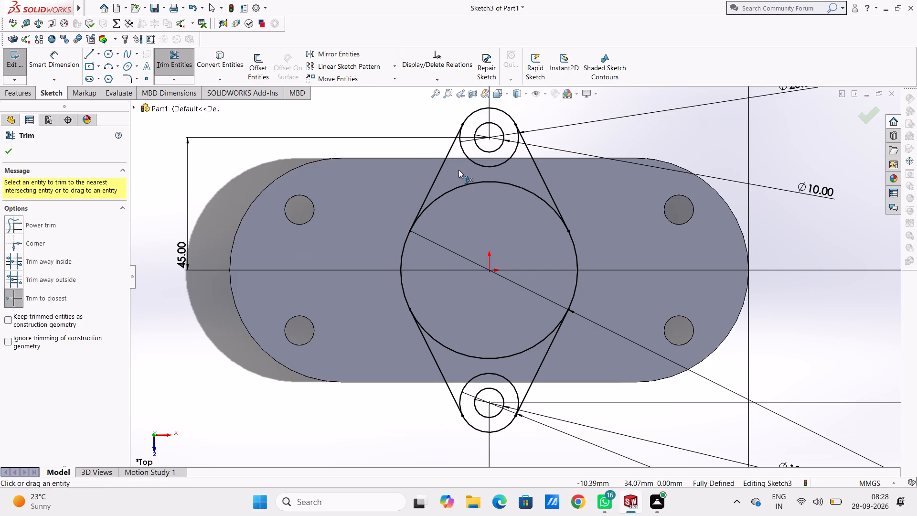
click(464, 186)
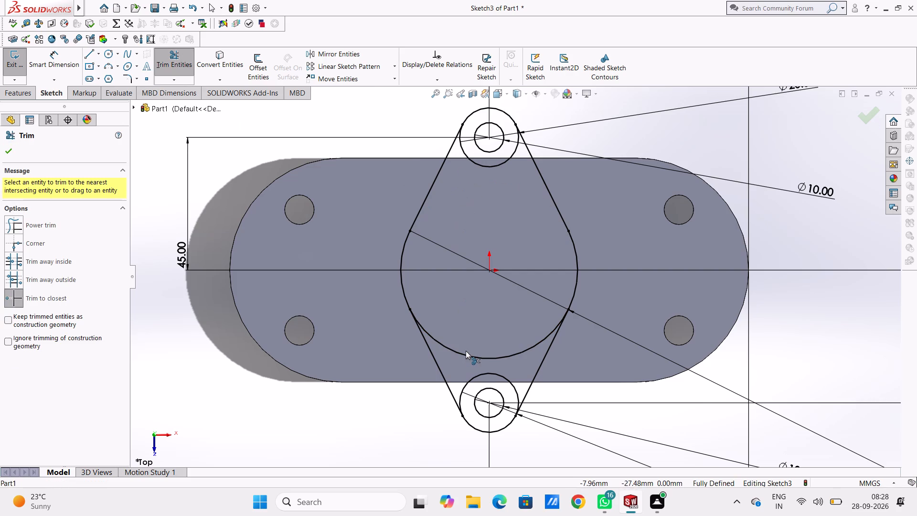
click(467, 356)
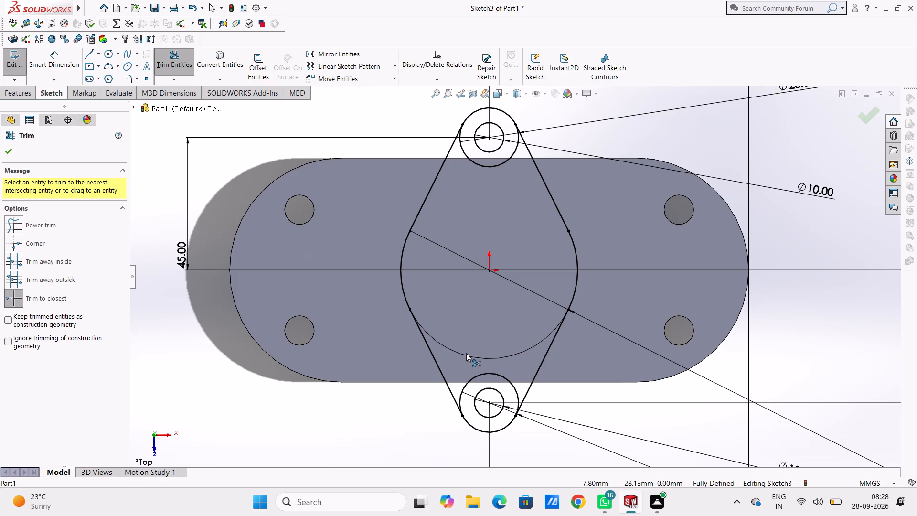
key(Escape)
key(Escape)
scroll(462, 354, up, 4)
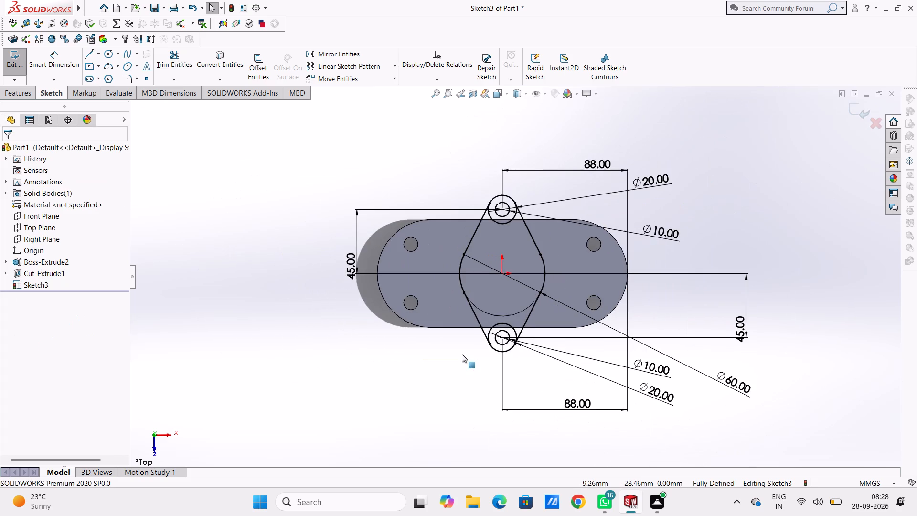
scroll(500, 241, down, 3)
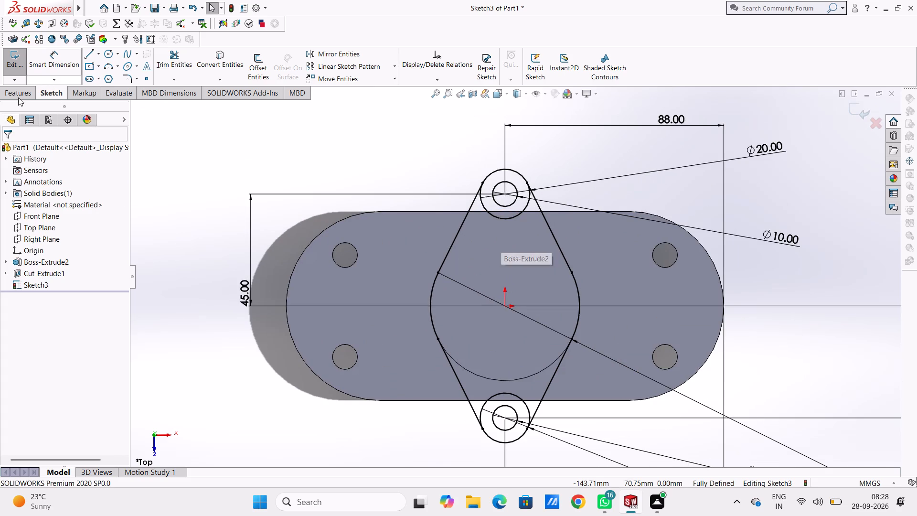
Start a boss extrude from all nine regions of the lug profile, leaving out the two 10 mm circles.
click(24, 95)
click(11, 64)
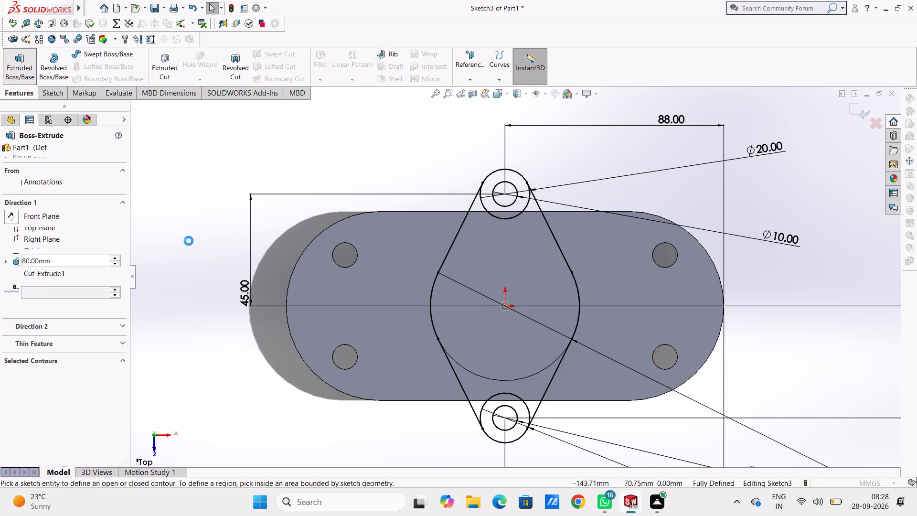
click(531, 255)
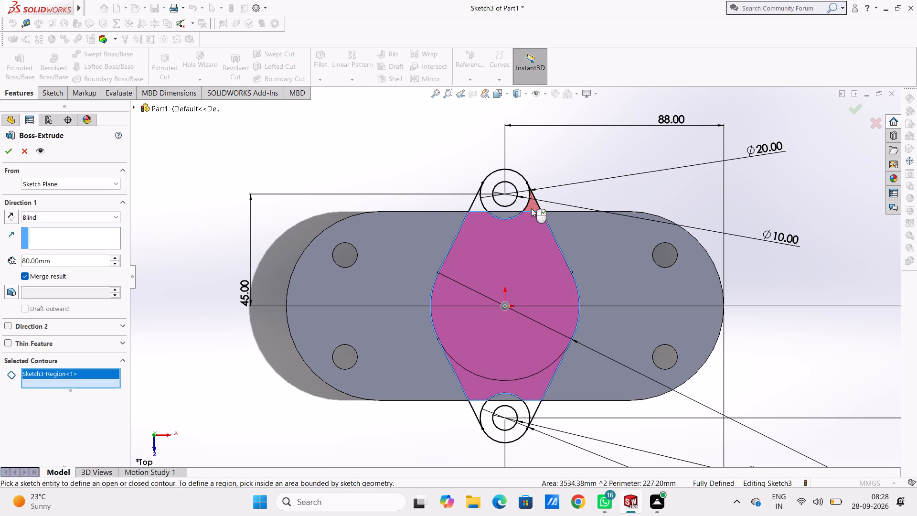
click(531, 208)
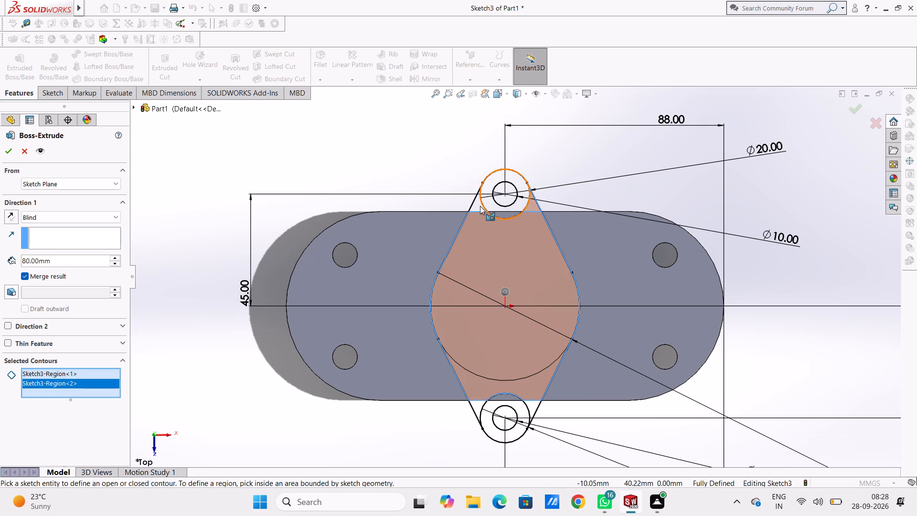
click(478, 206)
click(489, 183)
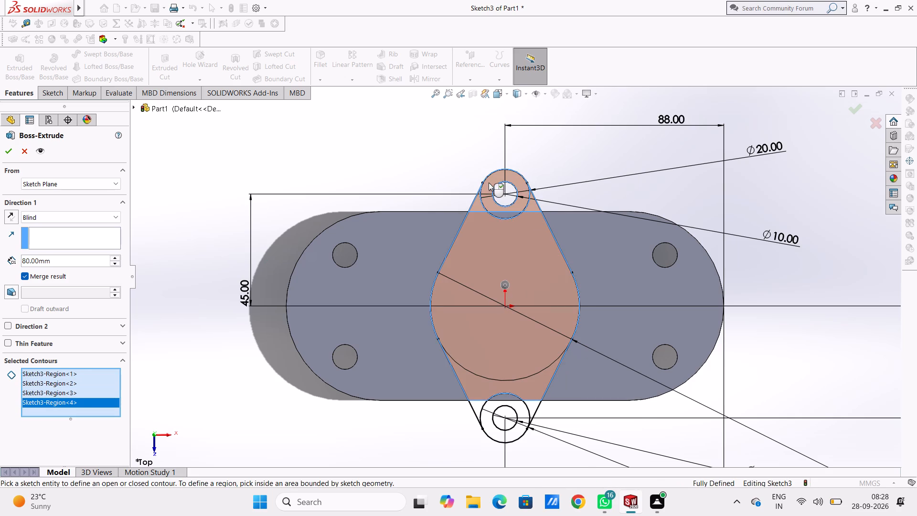
click(508, 214)
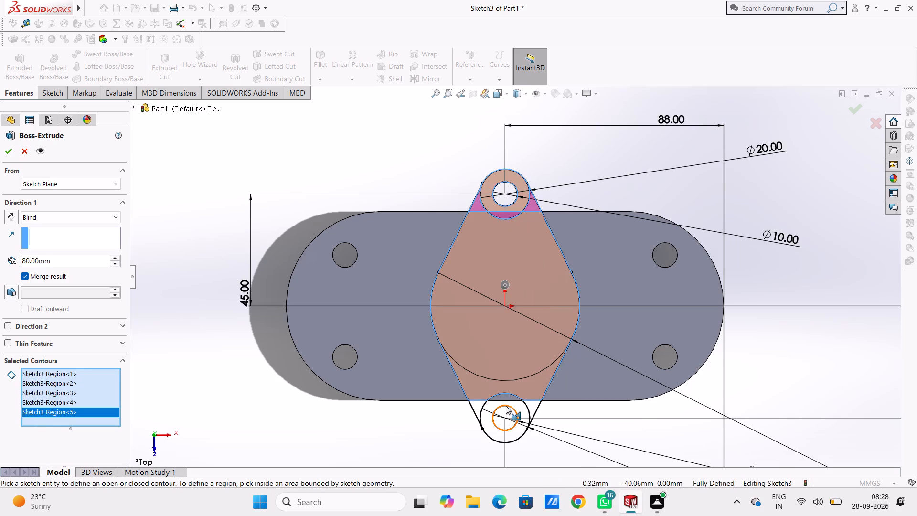
click(477, 405)
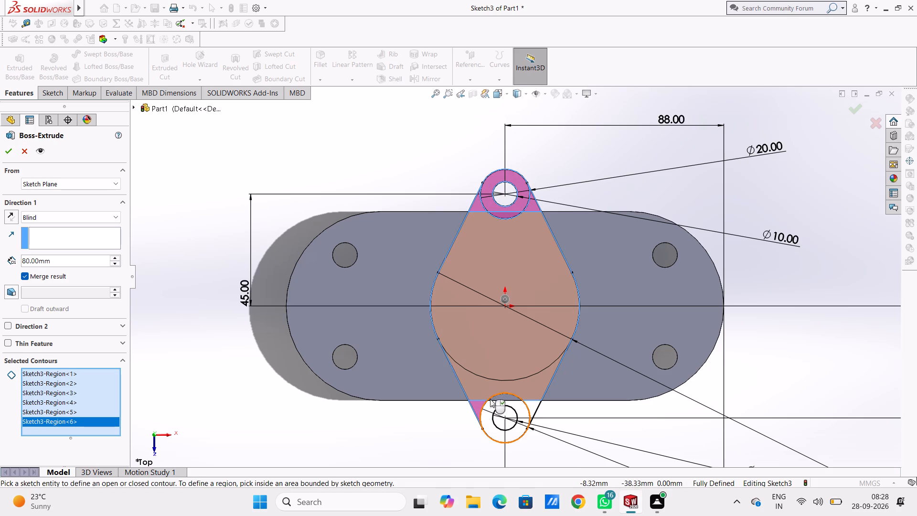
click(503, 397)
click(535, 406)
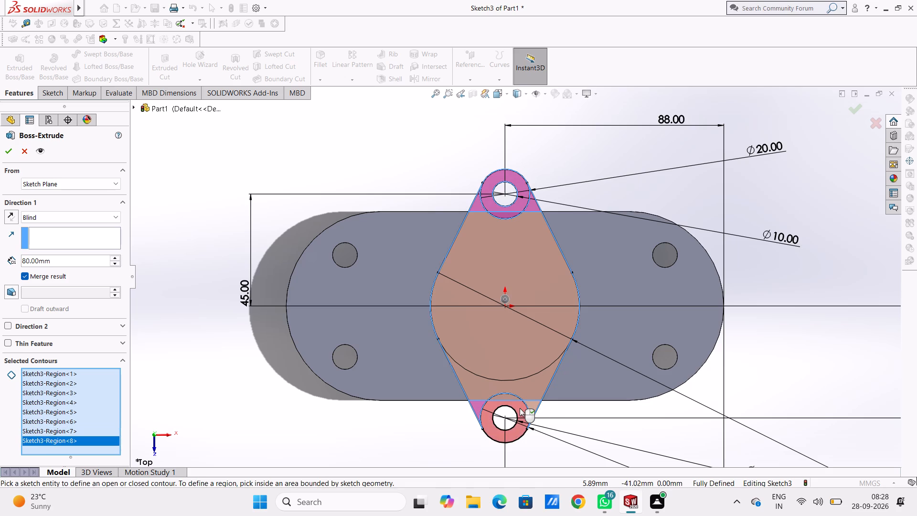
click(520, 408)
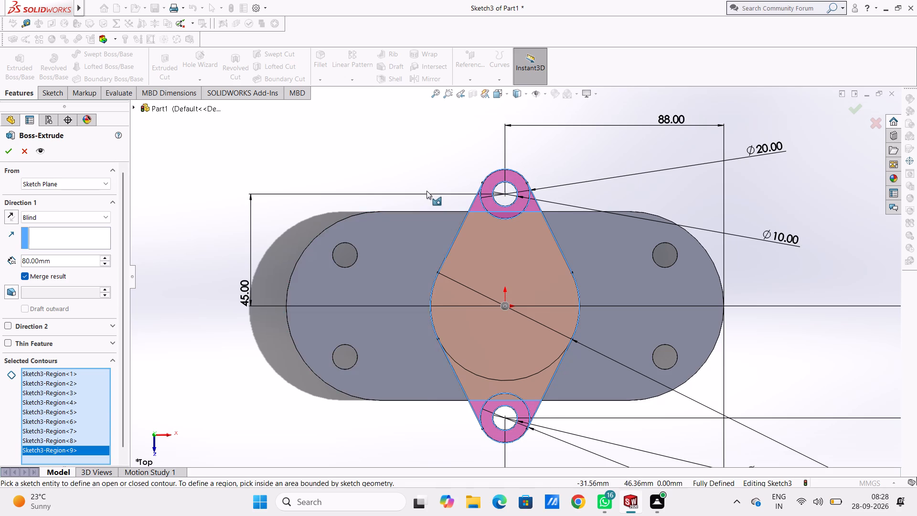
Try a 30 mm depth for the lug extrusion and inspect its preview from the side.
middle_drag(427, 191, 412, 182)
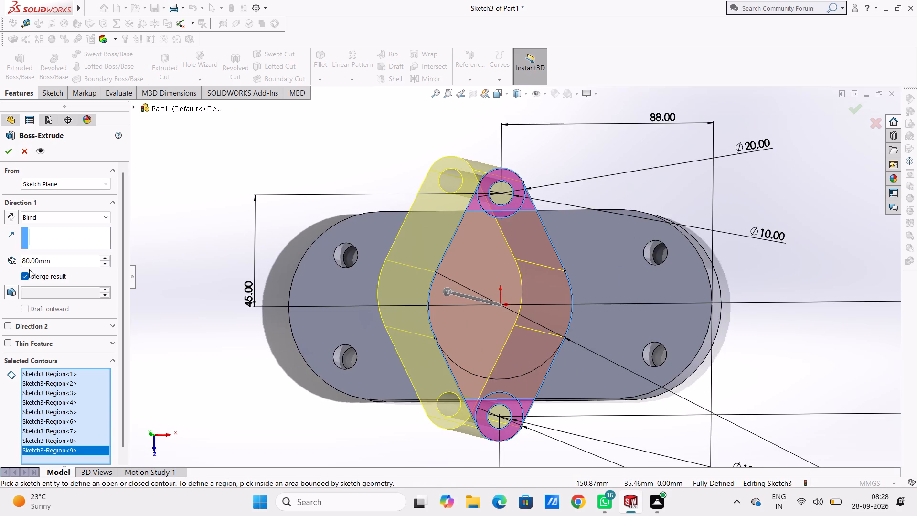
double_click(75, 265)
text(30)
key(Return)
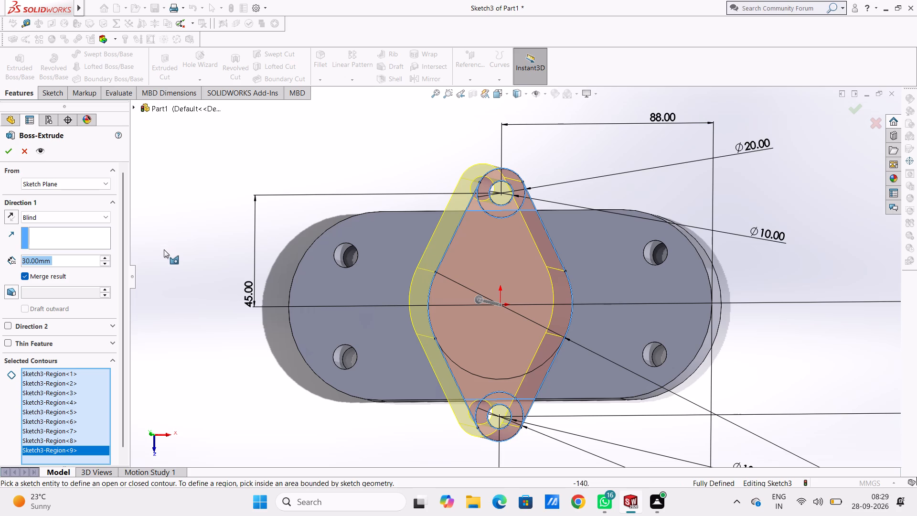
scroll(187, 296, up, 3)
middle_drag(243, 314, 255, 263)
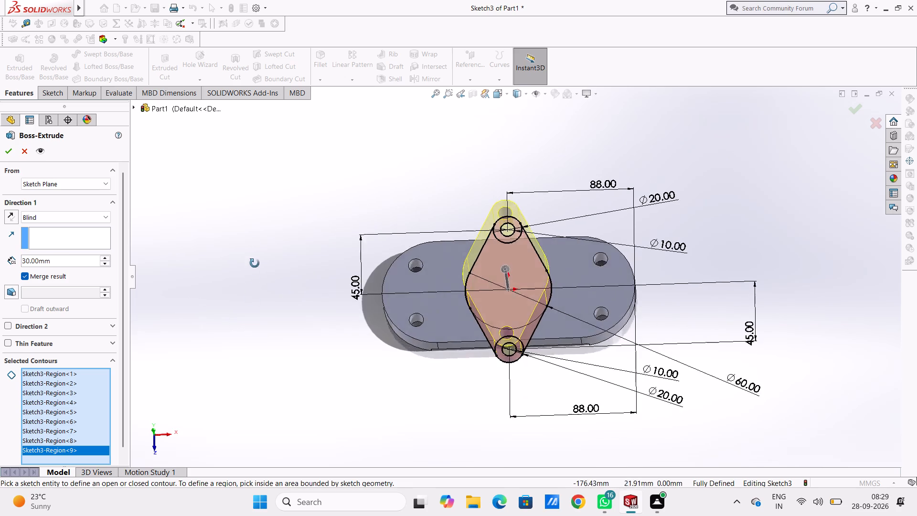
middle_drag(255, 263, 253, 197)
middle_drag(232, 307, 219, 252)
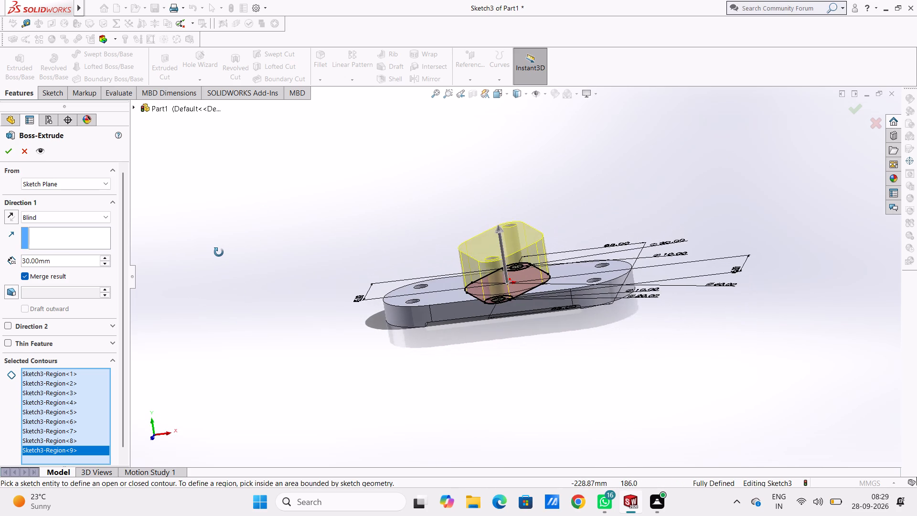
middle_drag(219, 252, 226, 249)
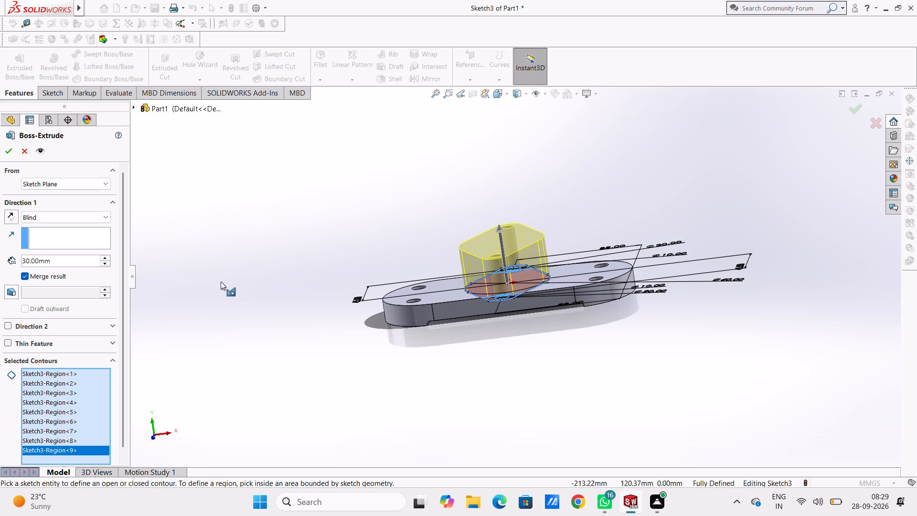
Set the lug extrusion depth to 18 mm and complete the boss.
double_click(60, 259)
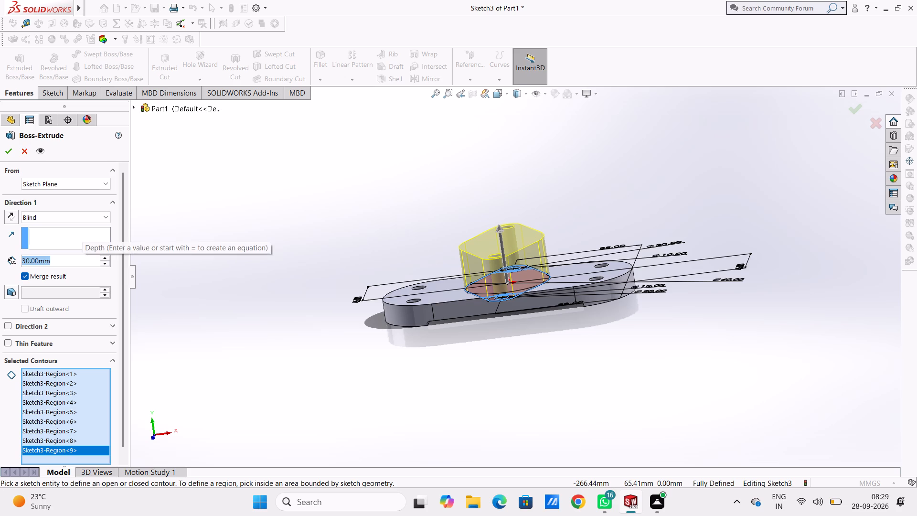
text(18)
key(Return)
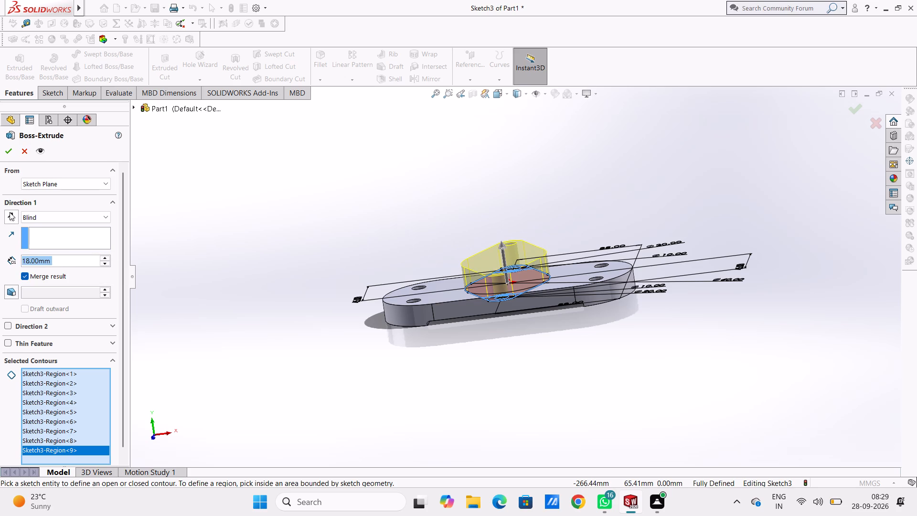
click(9, 154)
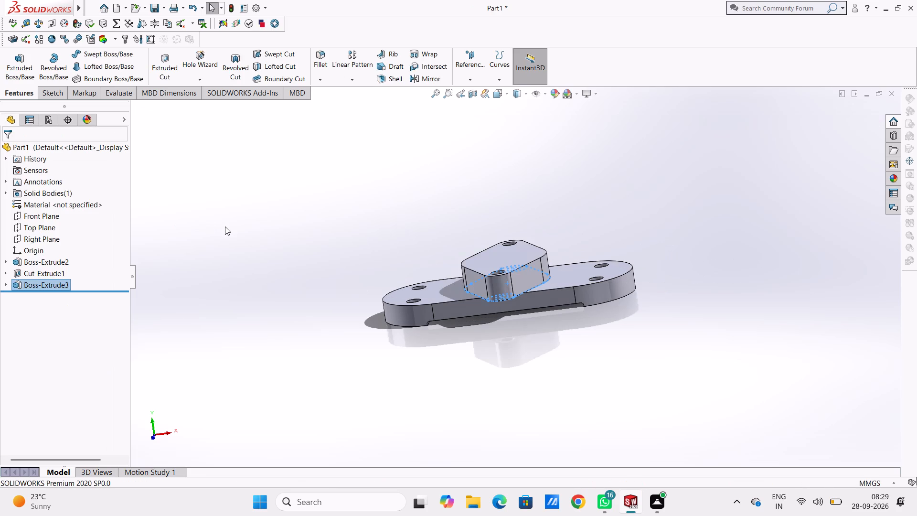
In a new sketch on the lug boss's top face, draw circles of about 4.8 mm radius on the rear hole and 5 mm on the front hole.
click(225, 226)
middle_drag(249, 293, 235, 242)
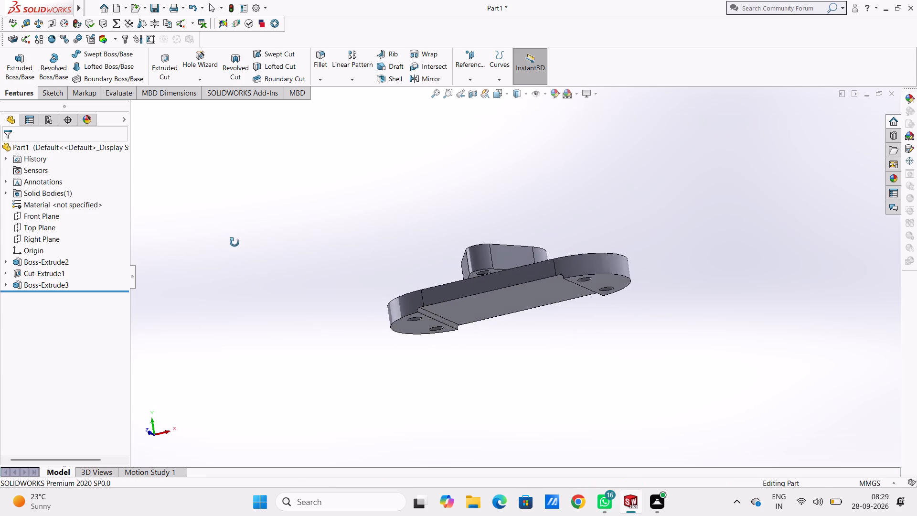
middle_drag(235, 242, 244, 277)
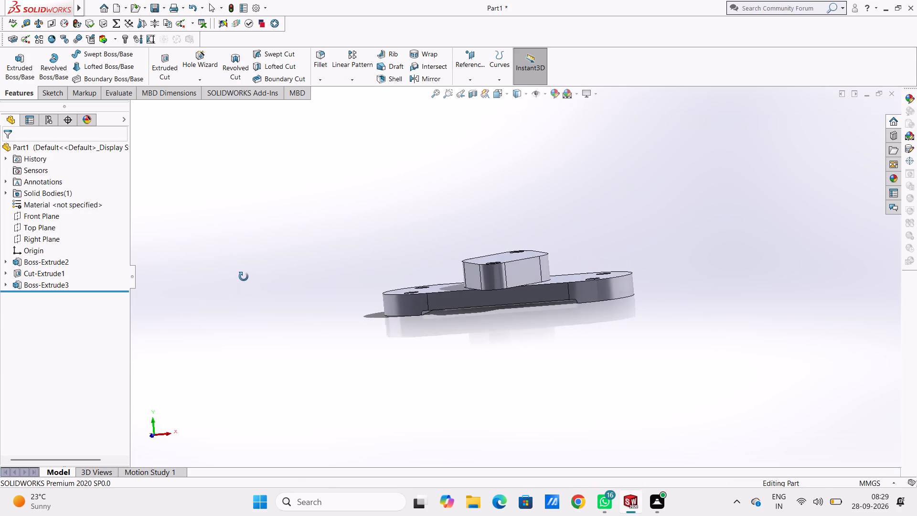
middle_drag(244, 277, 243, 319)
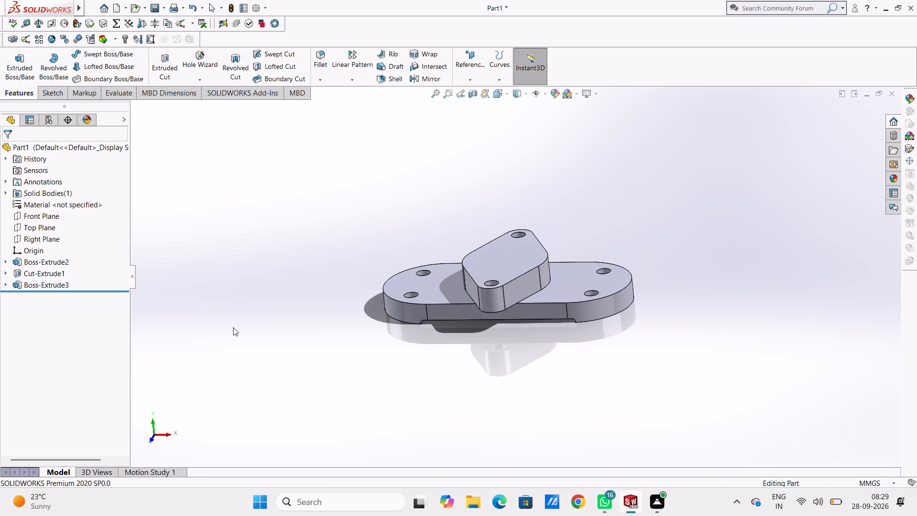
key(ctrl+5)
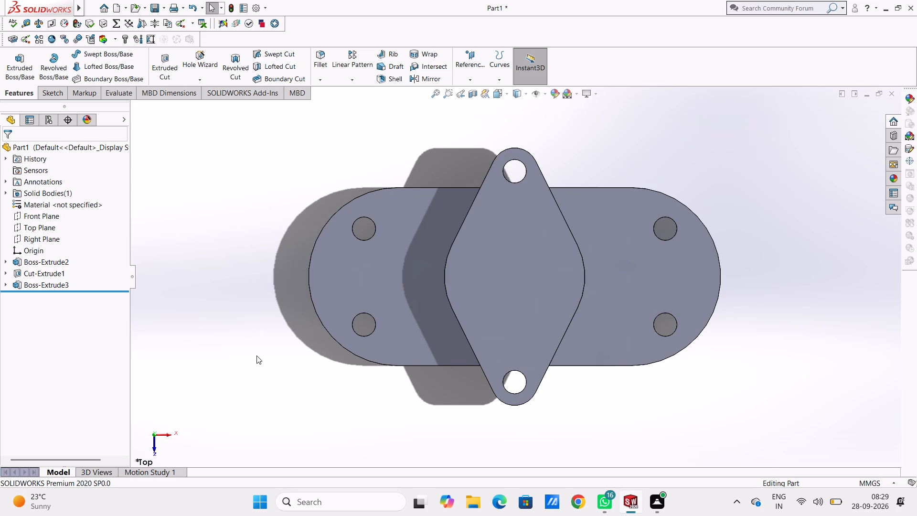
click(512, 268)
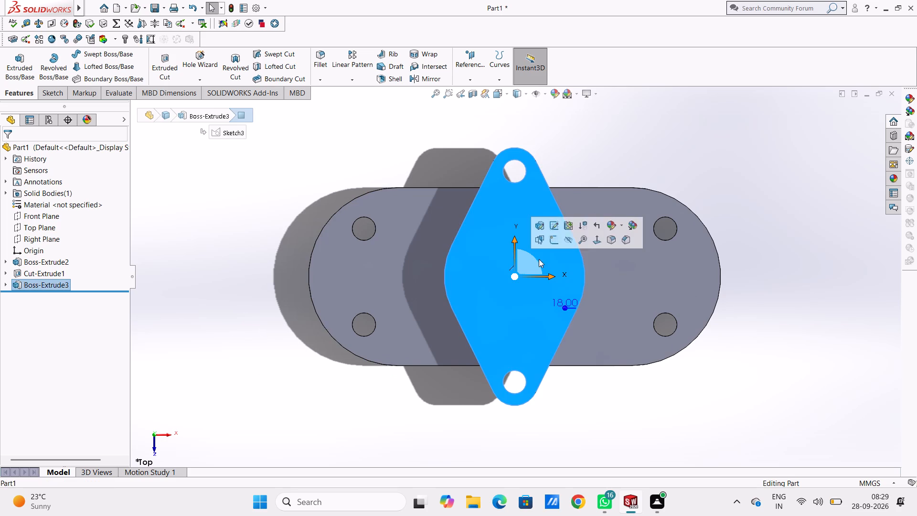
click(550, 243)
click(405, 162)
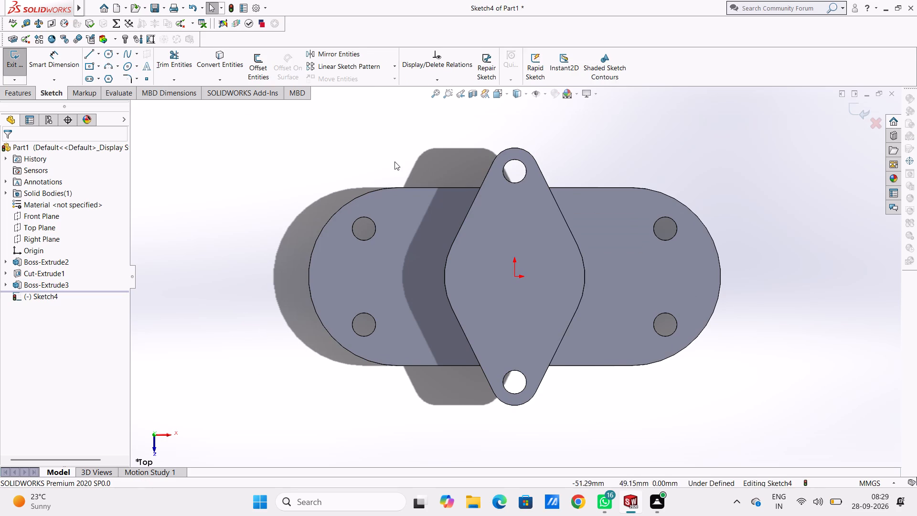
click(107, 52)
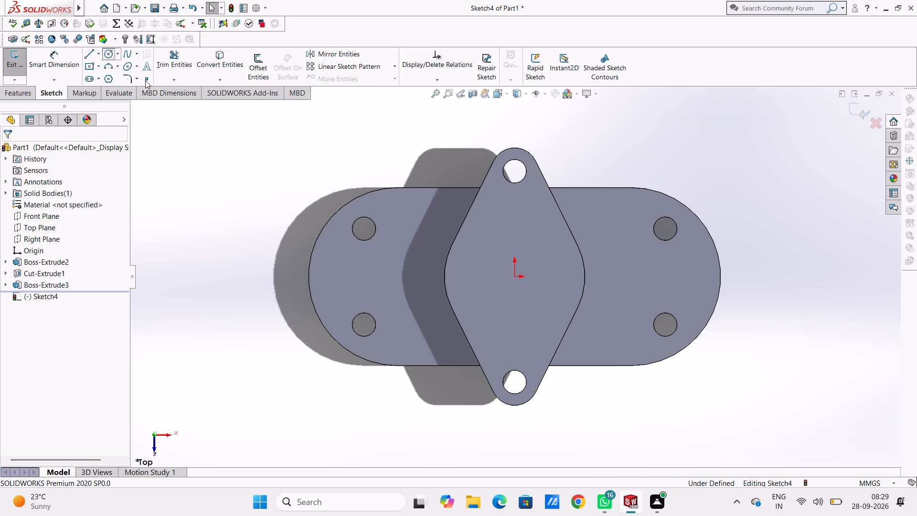
click(513, 170)
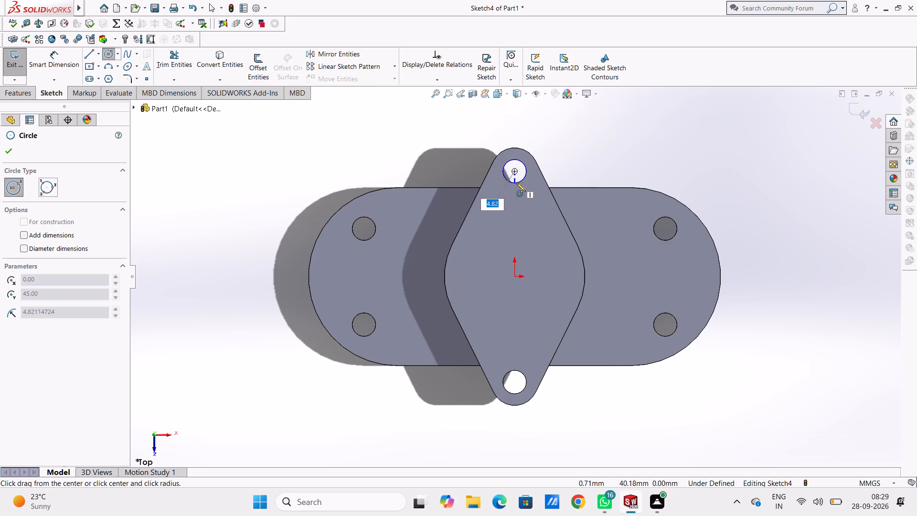
click(516, 183)
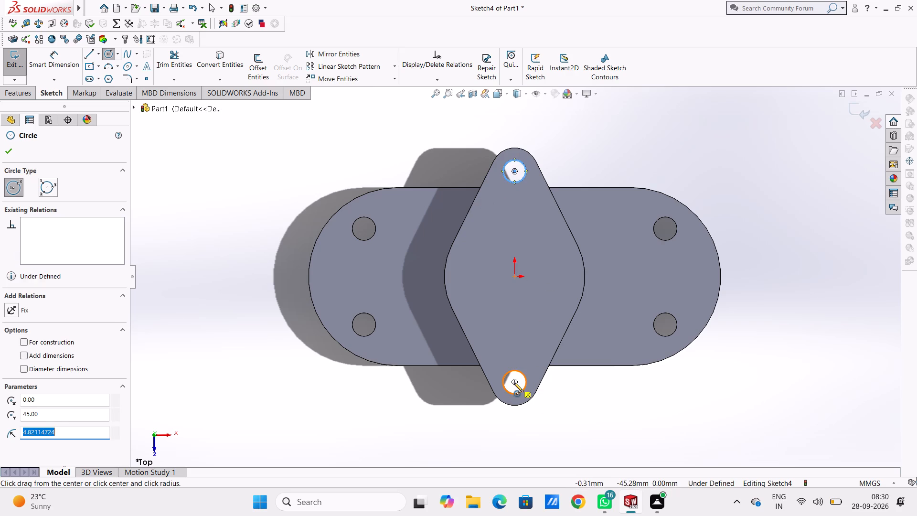
click(514, 382)
click(518, 394)
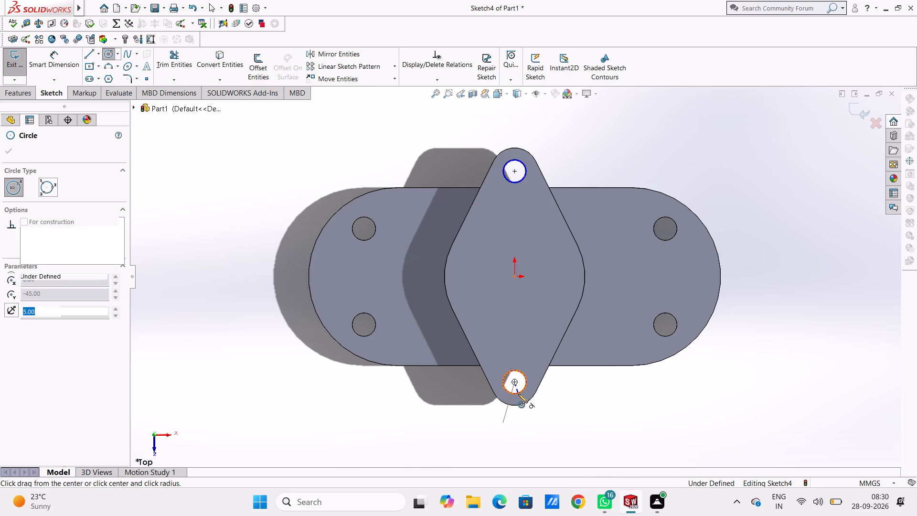
Draw a three-point arc over the lug boss's left rounded edge, between the ends of its tangent lines.
click(106, 67)
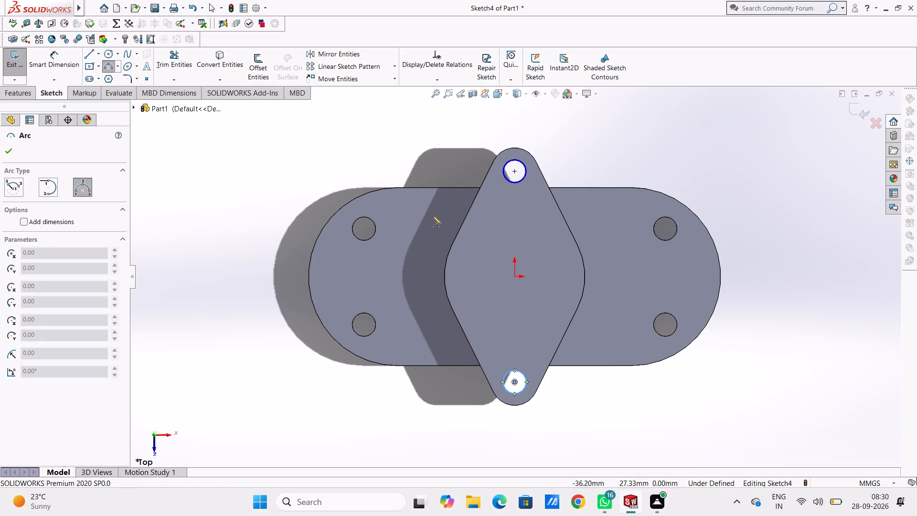
click(453, 247)
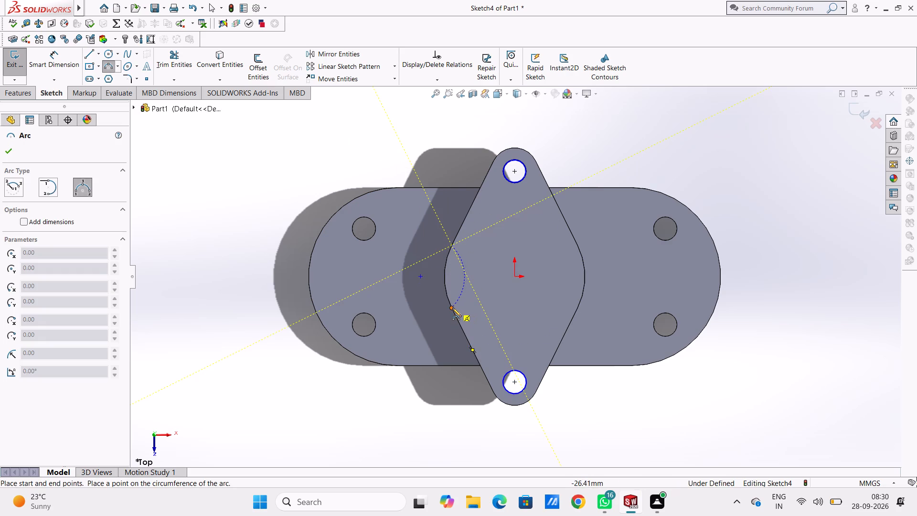
click(452, 307)
click(448, 295)
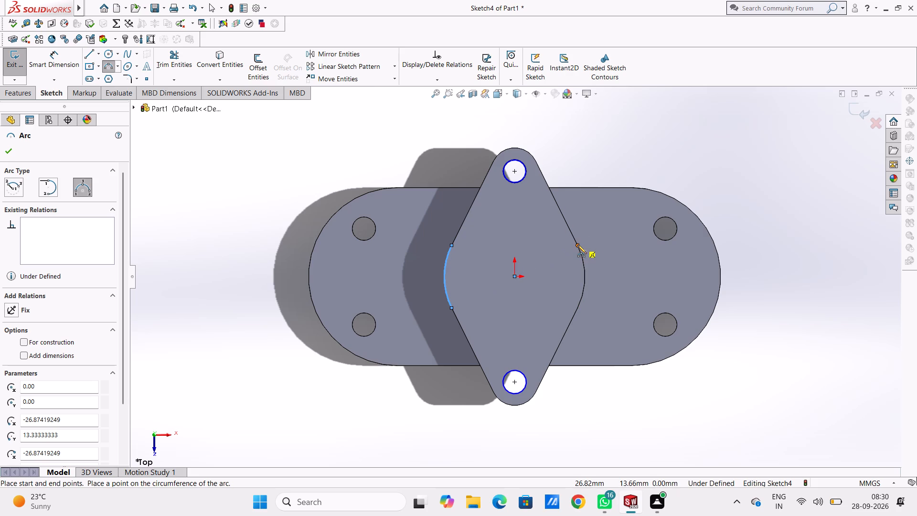
Draw a three-point arc of about 30 mm radius over the lug boss's right rounded edge, between its straight edges' ends.
click(577, 244)
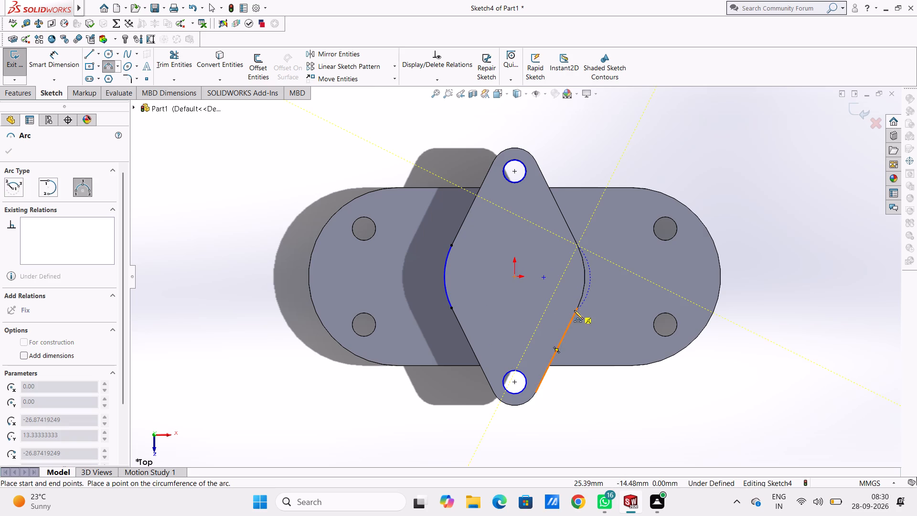
click(577, 307)
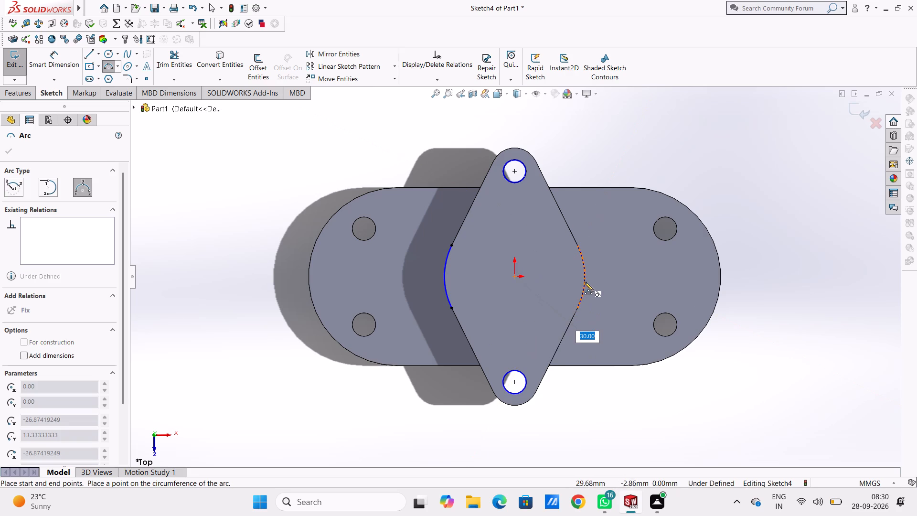
click(586, 279)
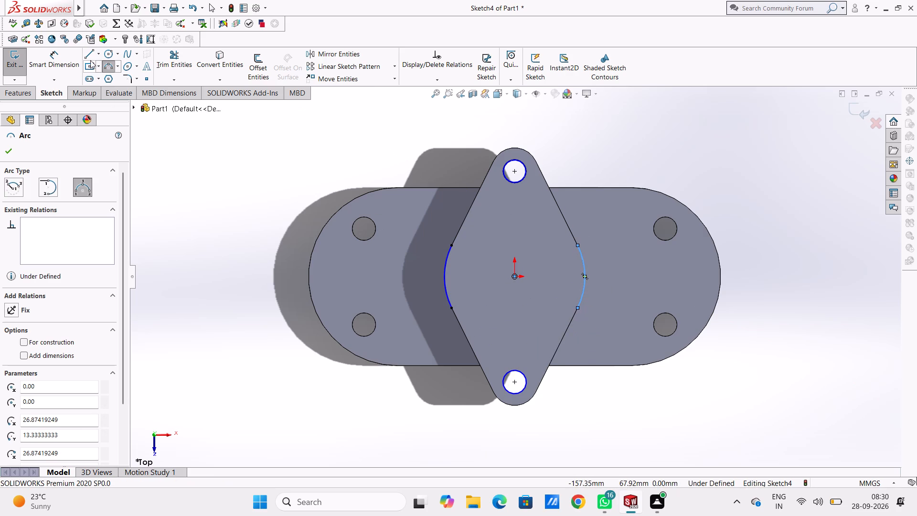
click(7, 148)
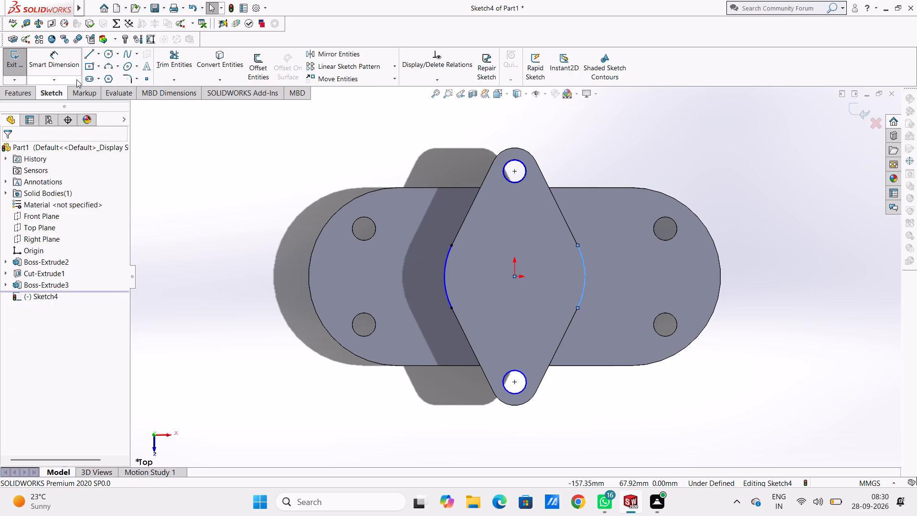
Draw a line about 40.3 mm long over the lug boss's rear-left straight edge, starting at the left arc's end.
click(89, 53)
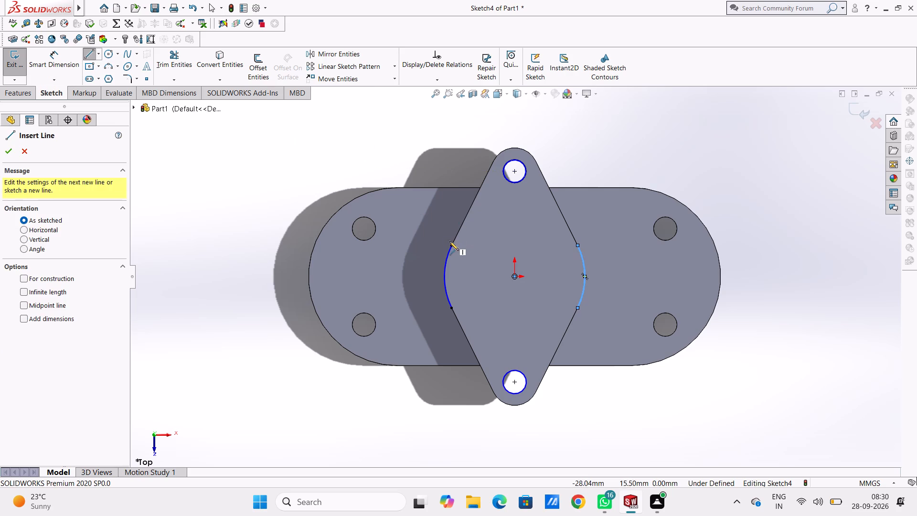
click(452, 247)
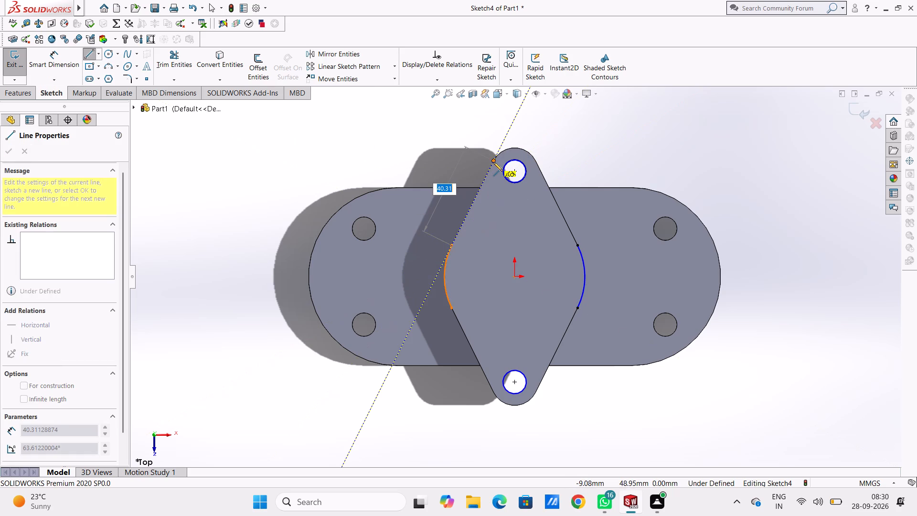
click(493, 161)
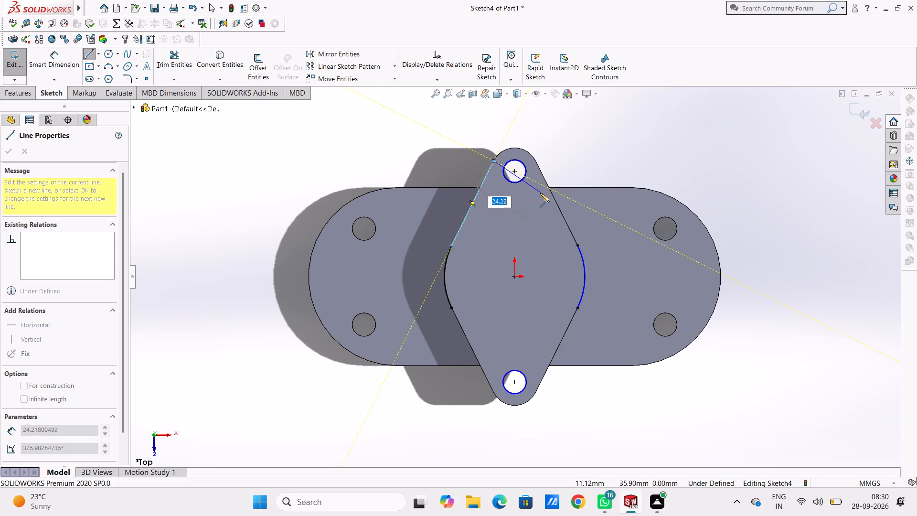
key(Escape)
key(Escape)
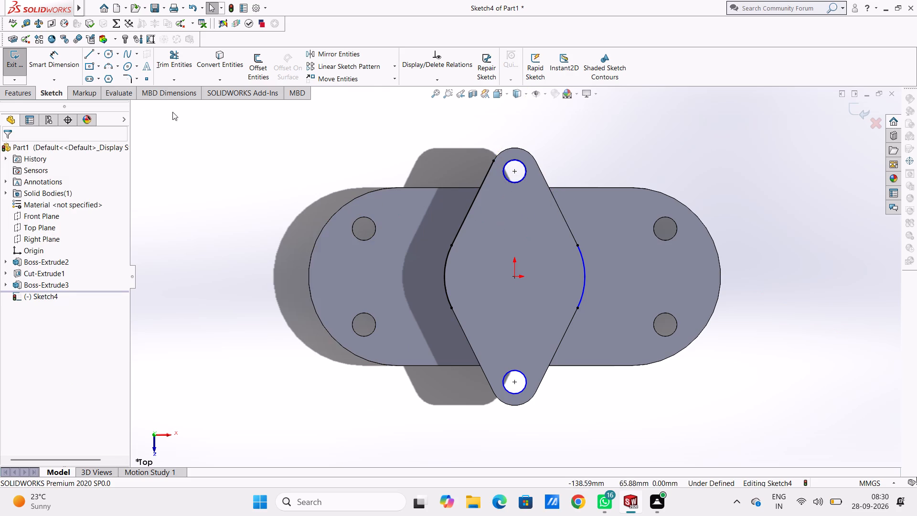
Draw three-point arcs of about 10 mm radius over the lug boss's rear and front rounded ends.
click(106, 67)
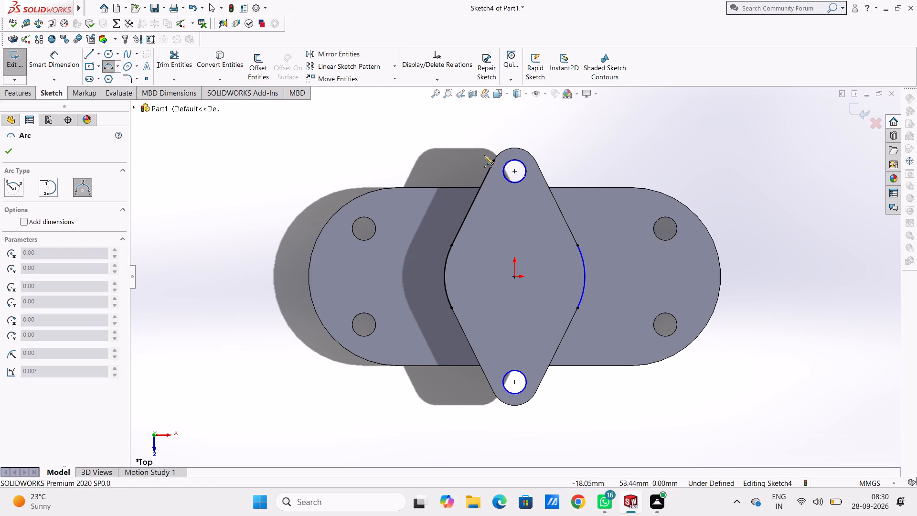
click(493, 159)
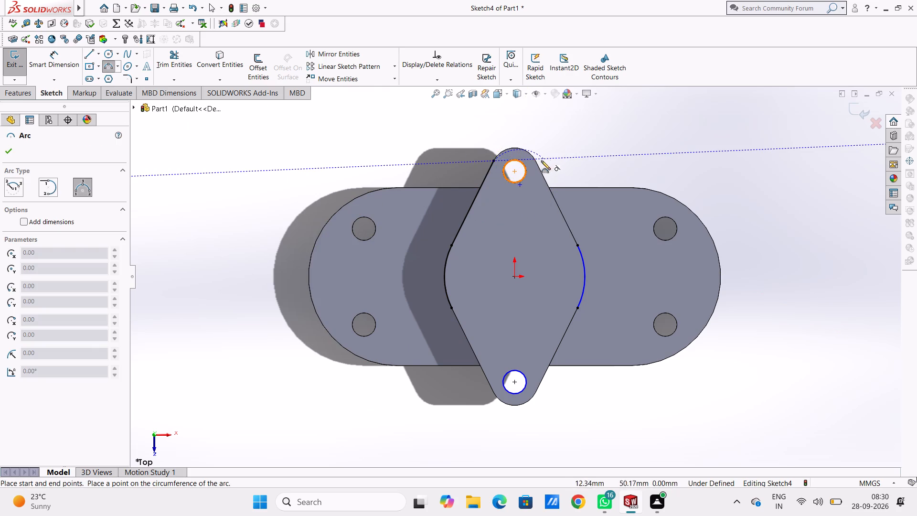
click(536, 161)
click(533, 156)
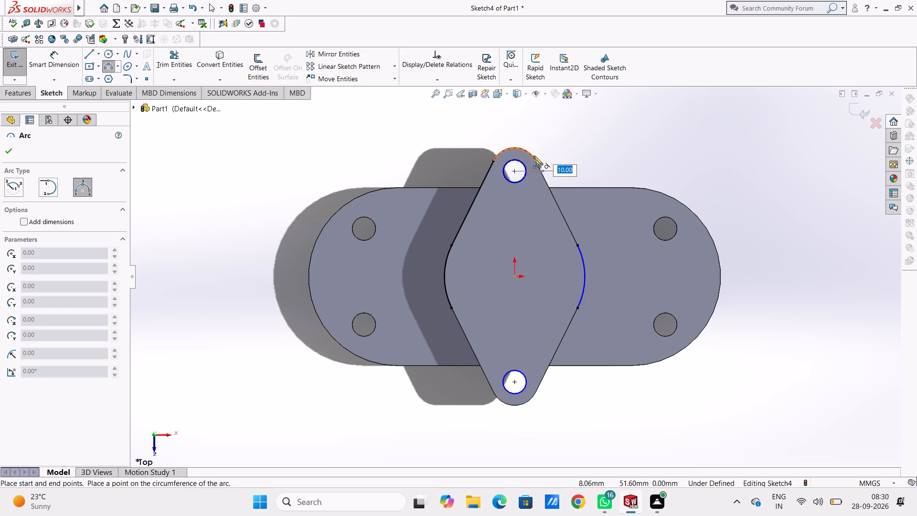
click(493, 392)
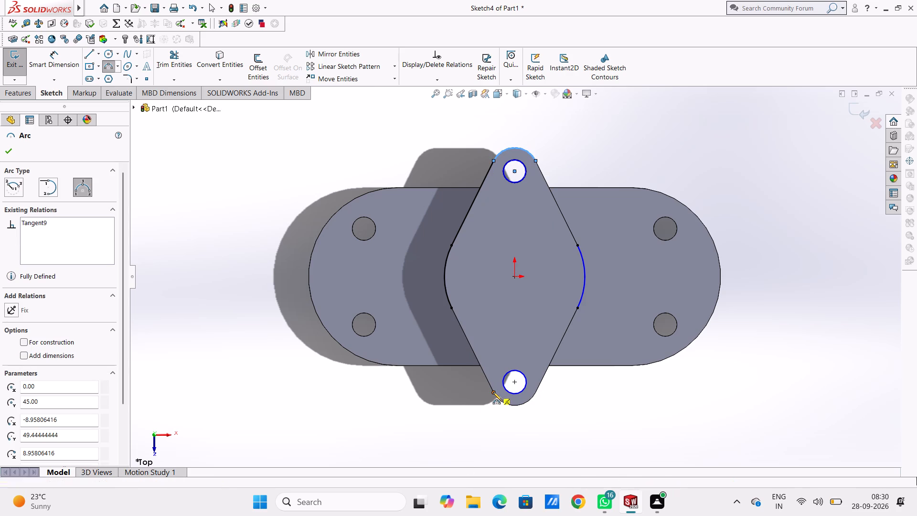
click(536, 392)
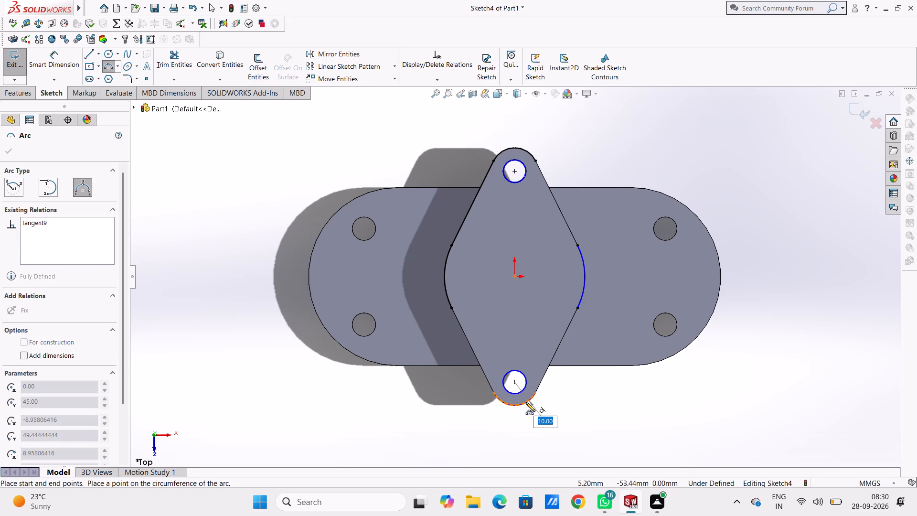
click(526, 402)
key(Escape)
key(Escape)
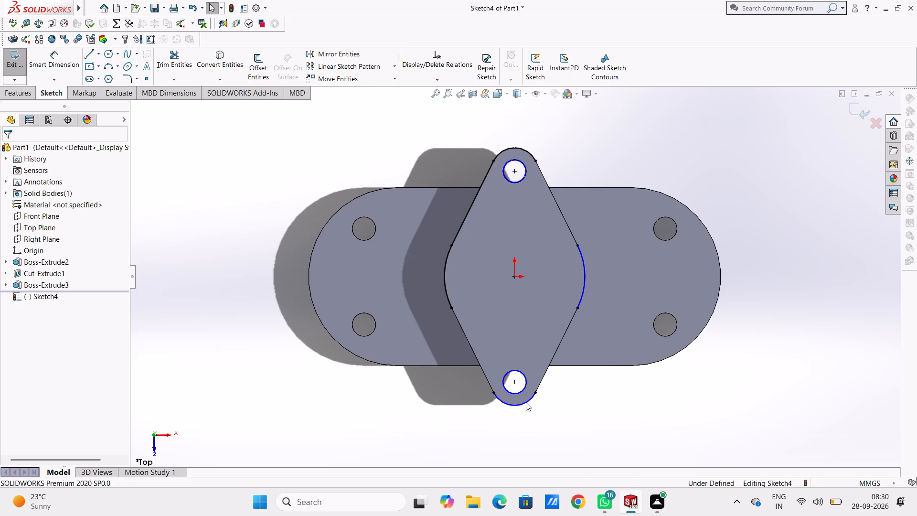
key(Escape)
Draw lines about 40.3 mm long over the front-left and front-right straight edges, joining the side arcs to the front arc.
click(89, 55)
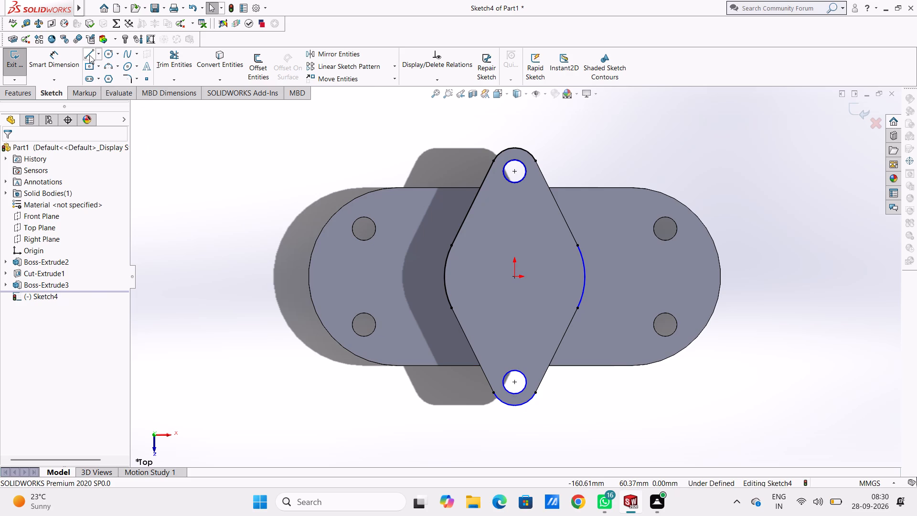
click(452, 309)
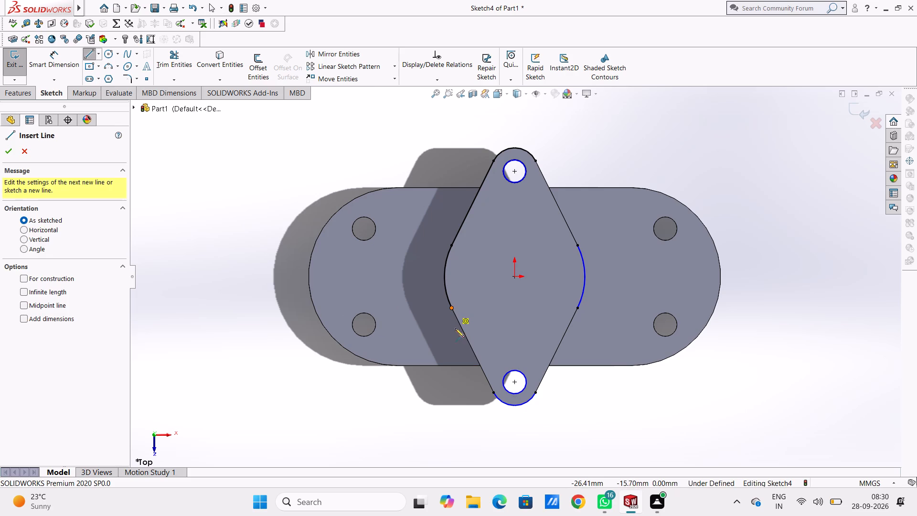
click(494, 393)
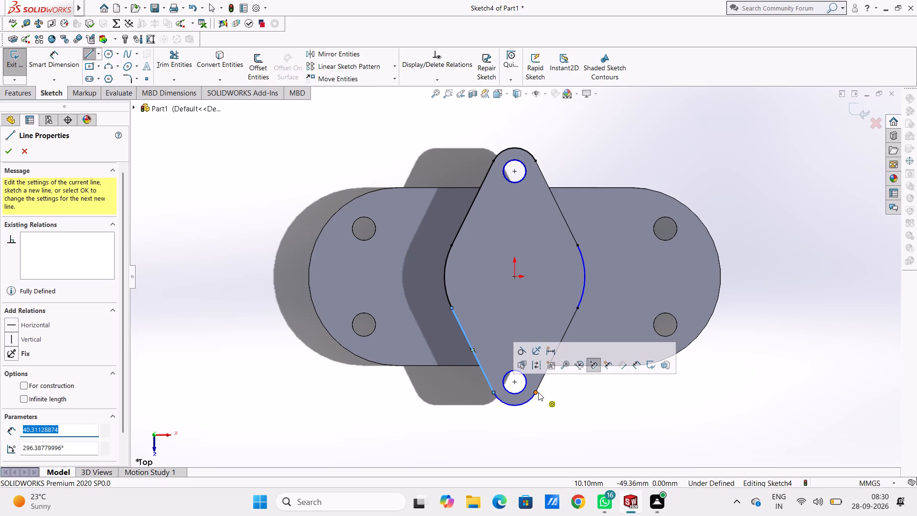
click(536, 391)
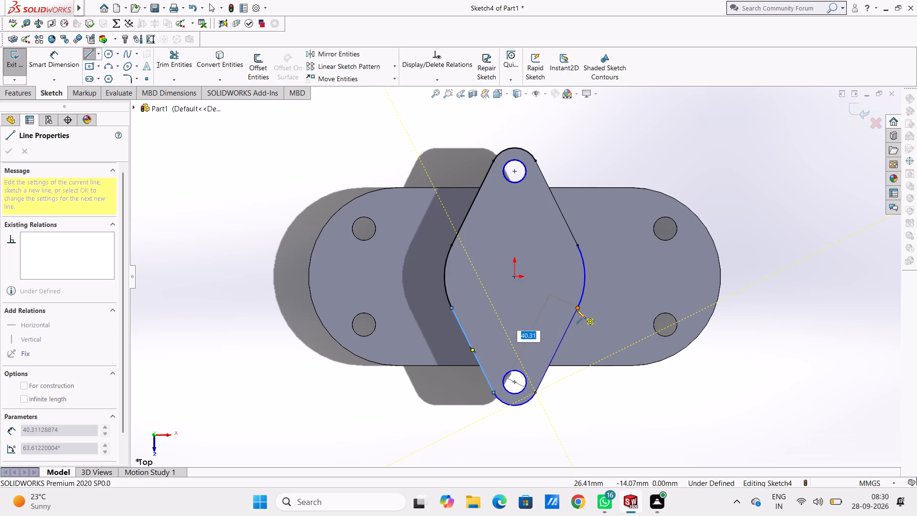
click(577, 308)
key(Escape)
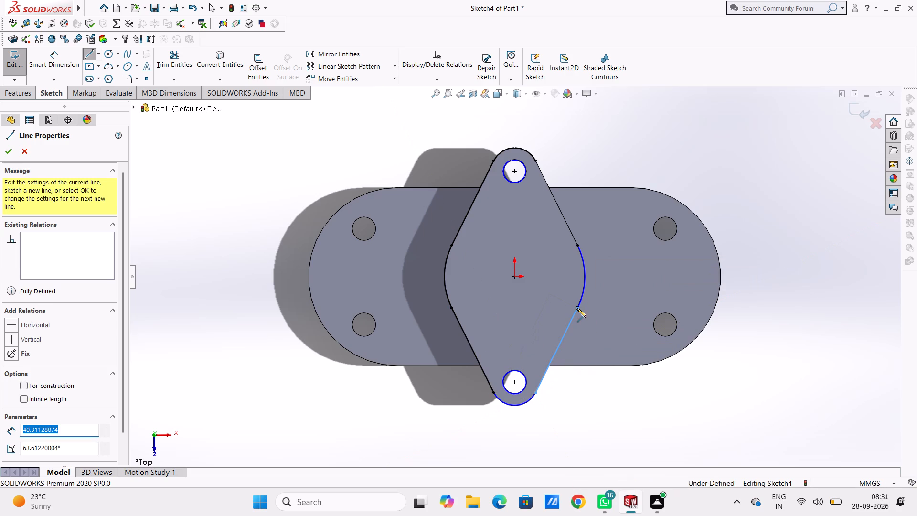
key(Escape)
key(Escape)
key(Escape)
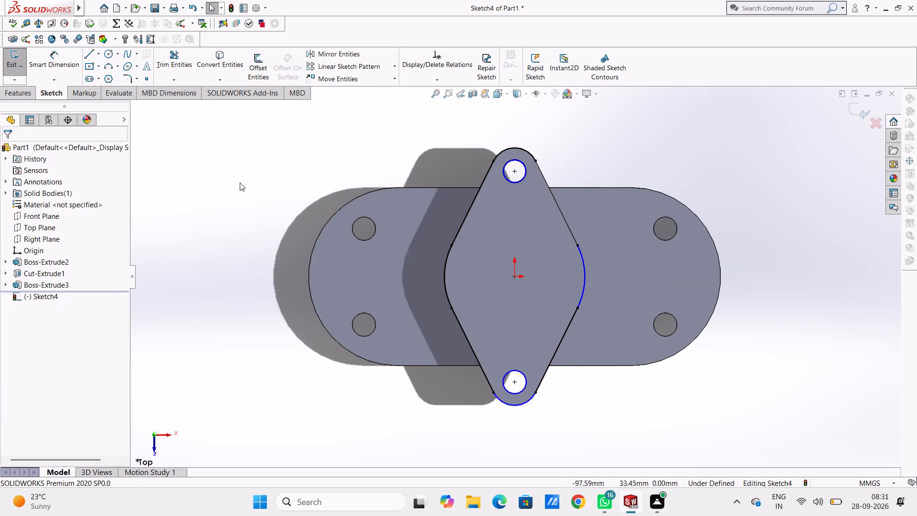
Dimension the rear hole's circle with a diameter of 10 mm.
click(61, 63)
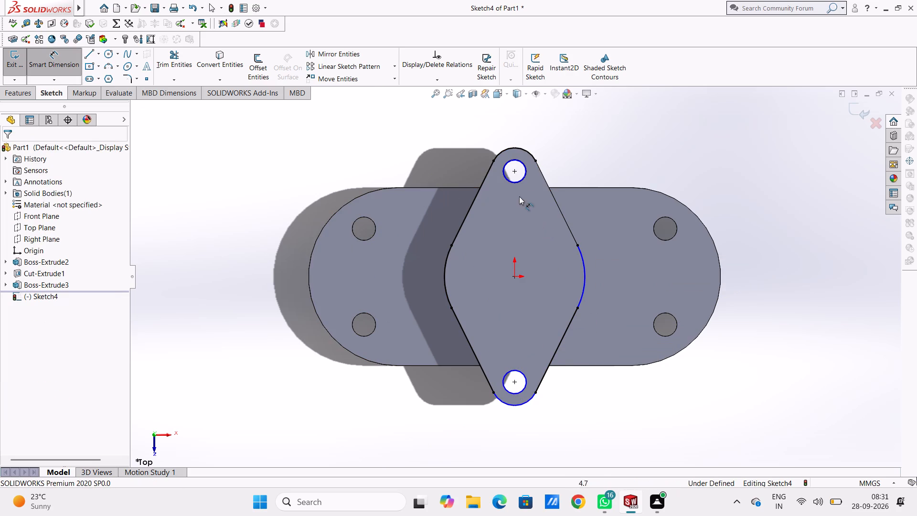
click(520, 177)
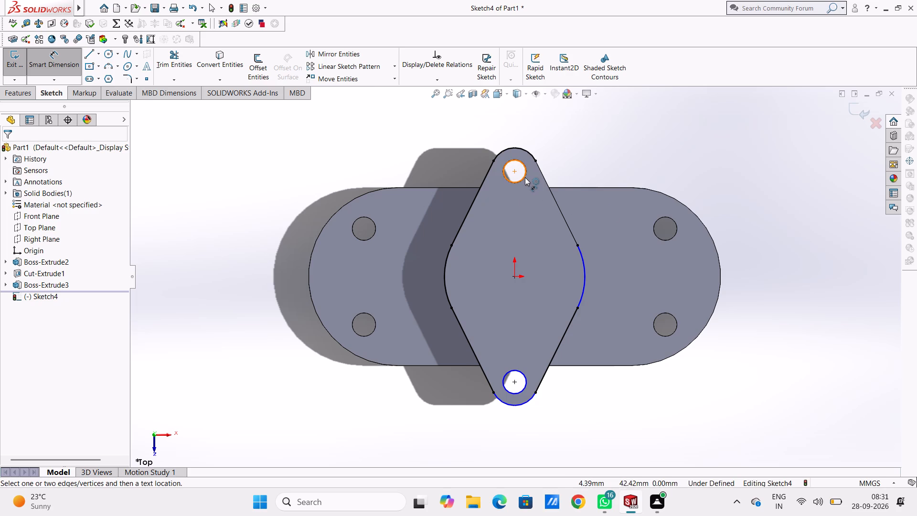
click(525, 177)
click(773, 251)
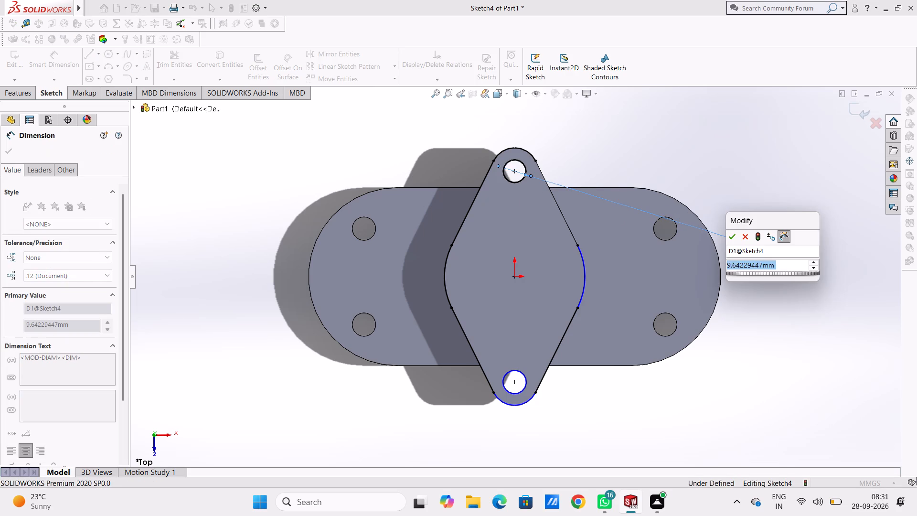
text(10)
key(Return)
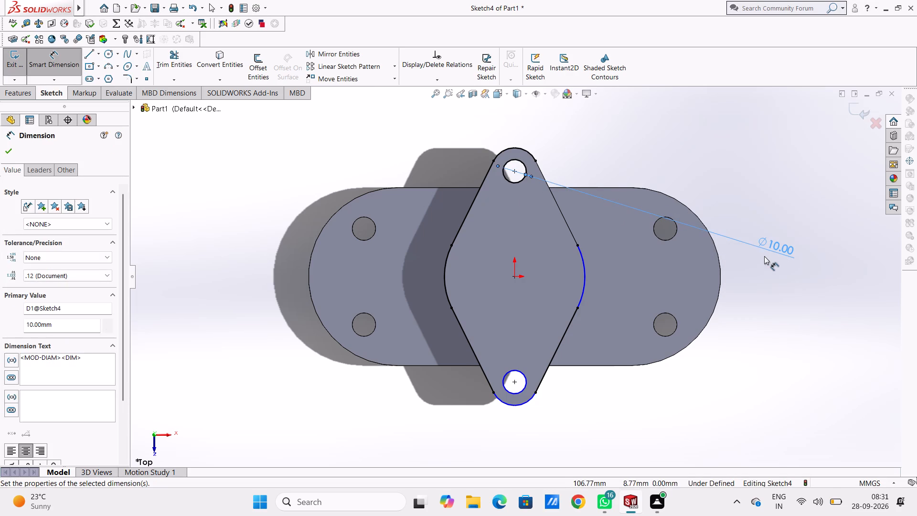
click(767, 315)
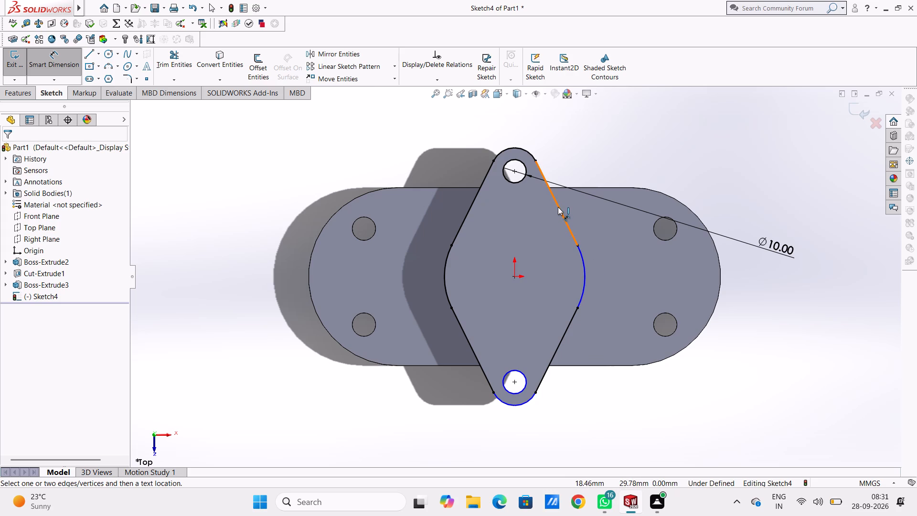
Dimension the radii of the right side arc and the front end arc, keeping their drawn sizes.
click(584, 274)
click(789, 323)
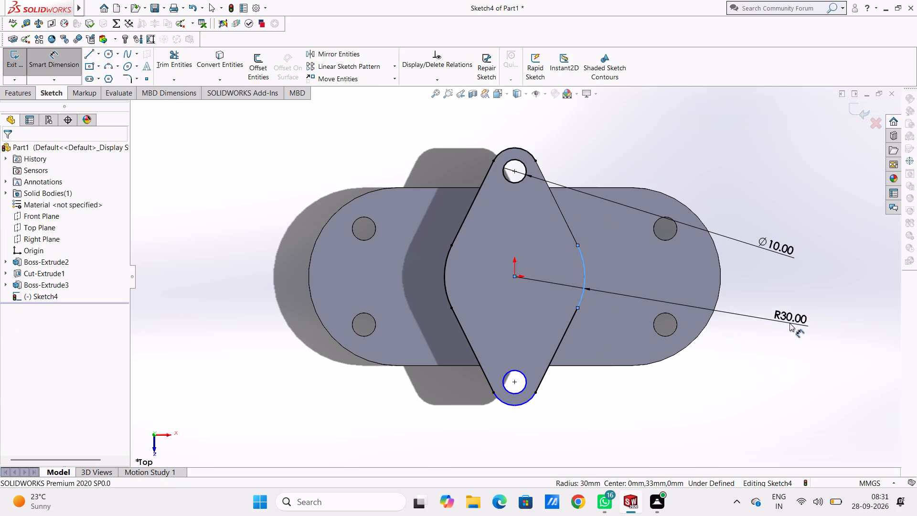
click(750, 309)
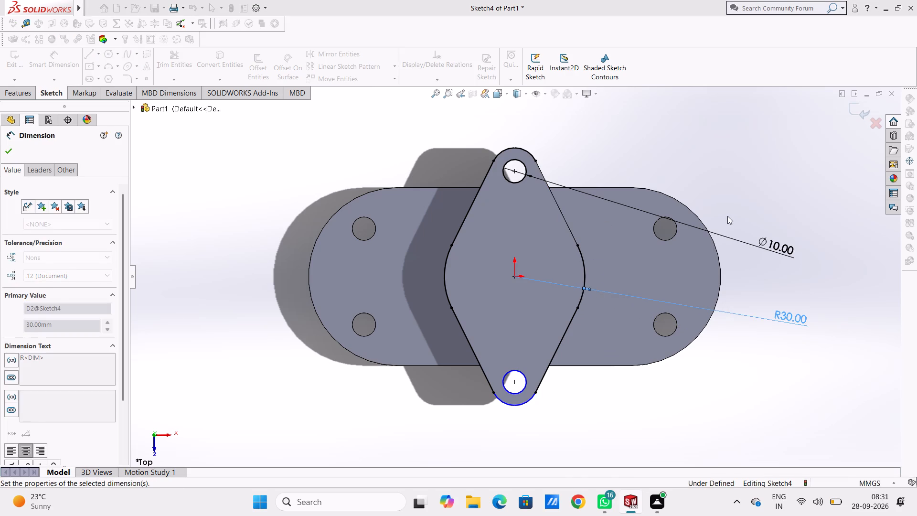
click(727, 216)
click(526, 404)
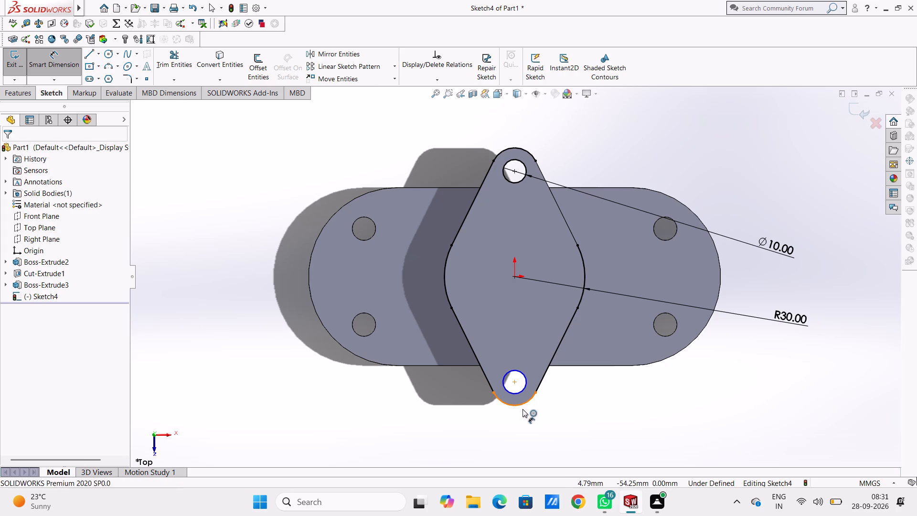
click(500, 448)
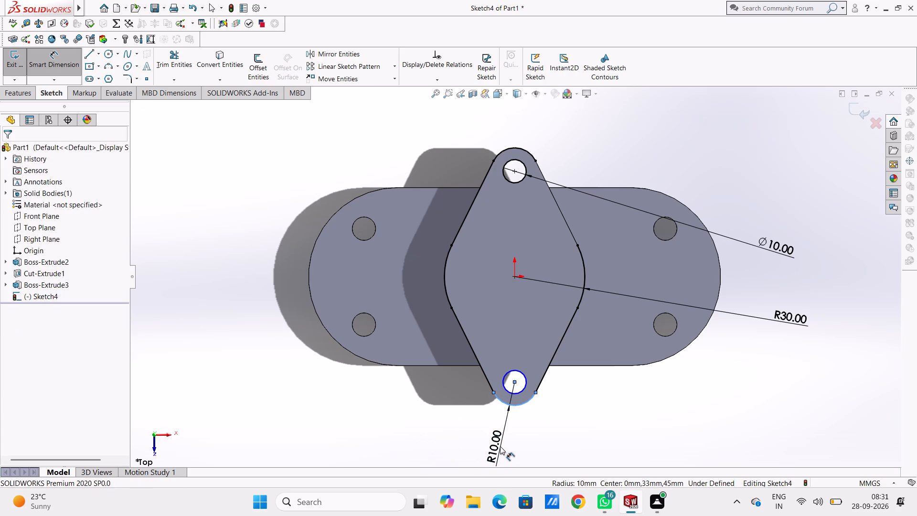
click(458, 433)
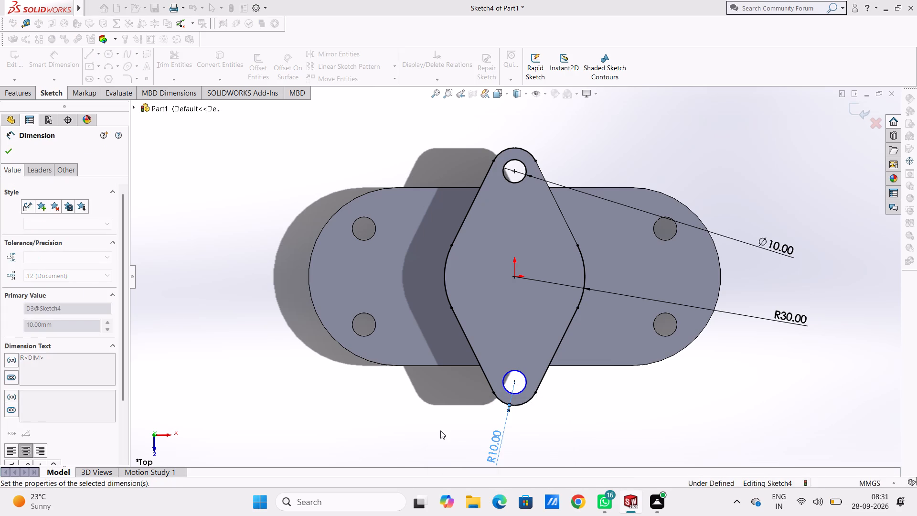
click(440, 430)
Dimension the front hole circle's diameter, keeping its drawn size.
click(516, 394)
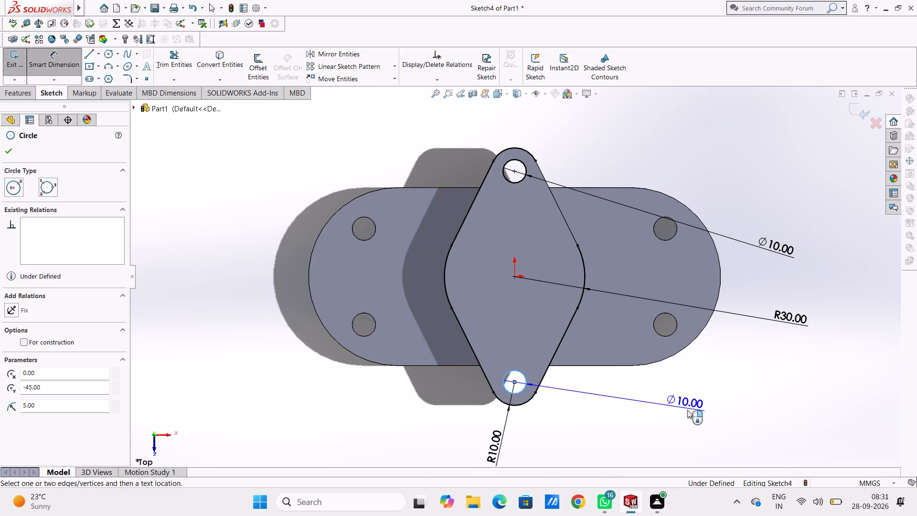
click(688, 410)
click(648, 394)
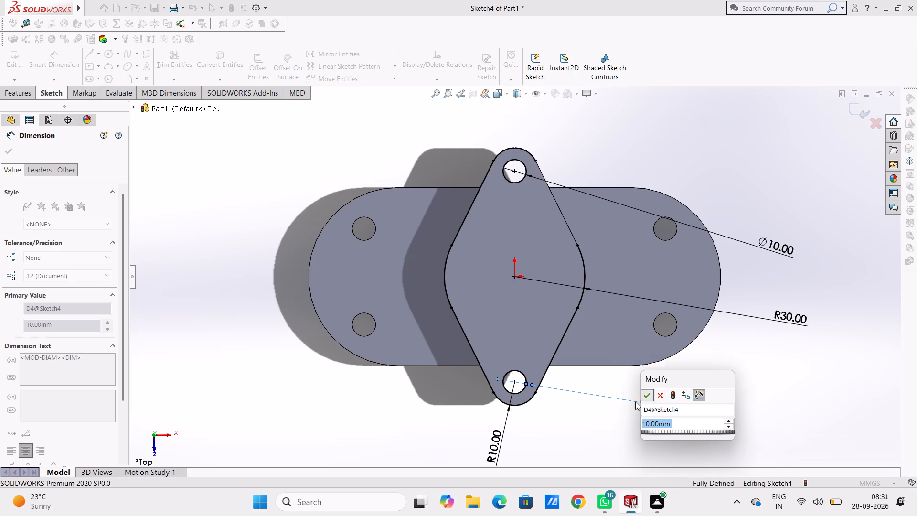
click(627, 411)
middle_drag(622, 430, 600, 386)
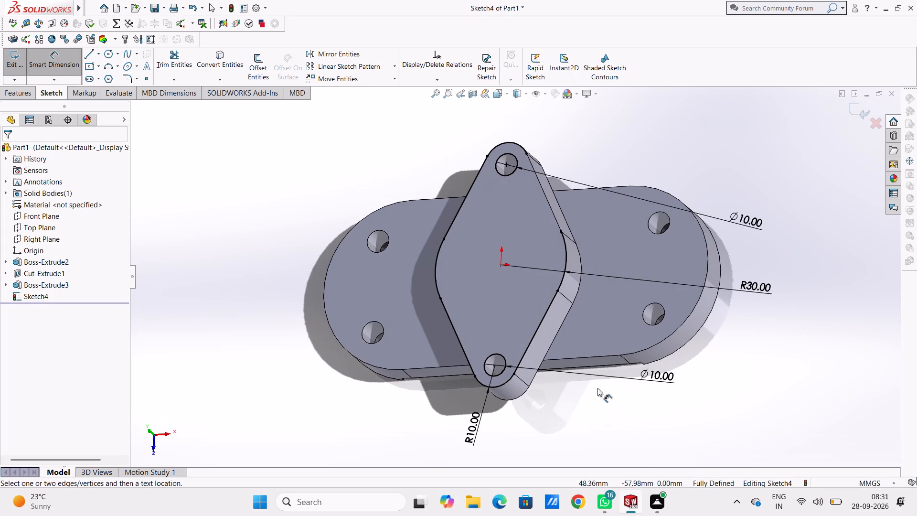
click(61, 62)
Draw a line about 40.3 mm long over the rear-right straight edge, joining the rear arc to the right side arc.
click(89, 55)
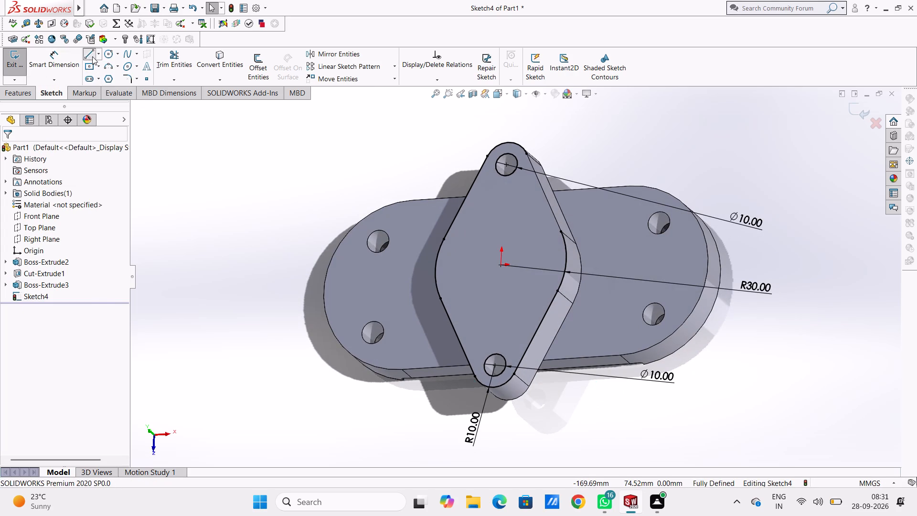
click(526, 154)
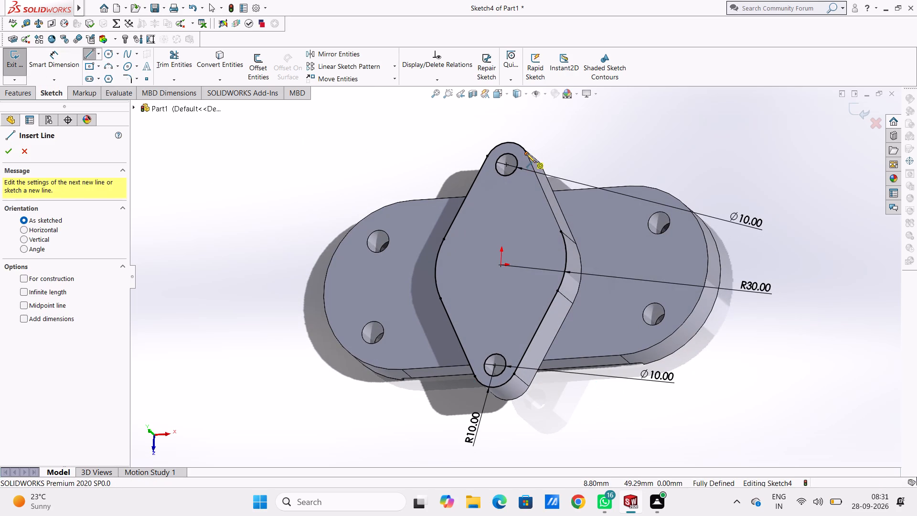
click(561, 231)
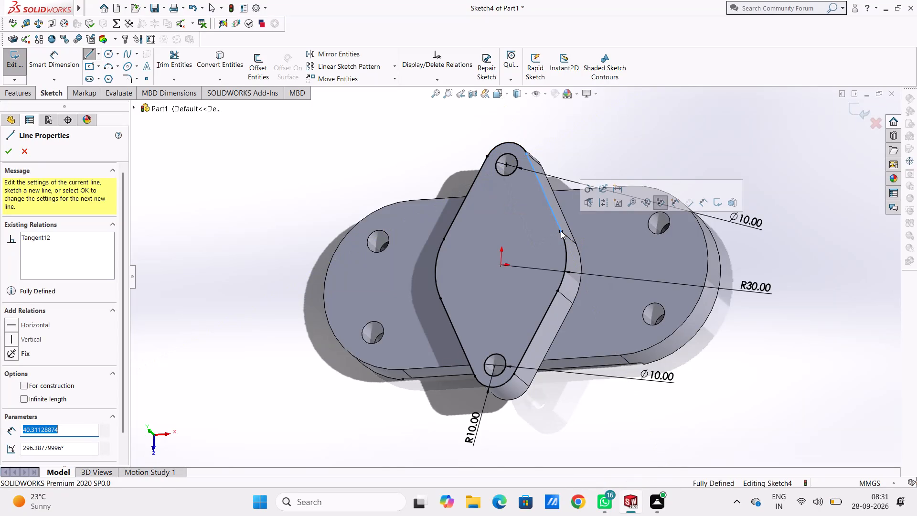
key(Escape)
key(Escape)
key(Escape)
key(Escape)
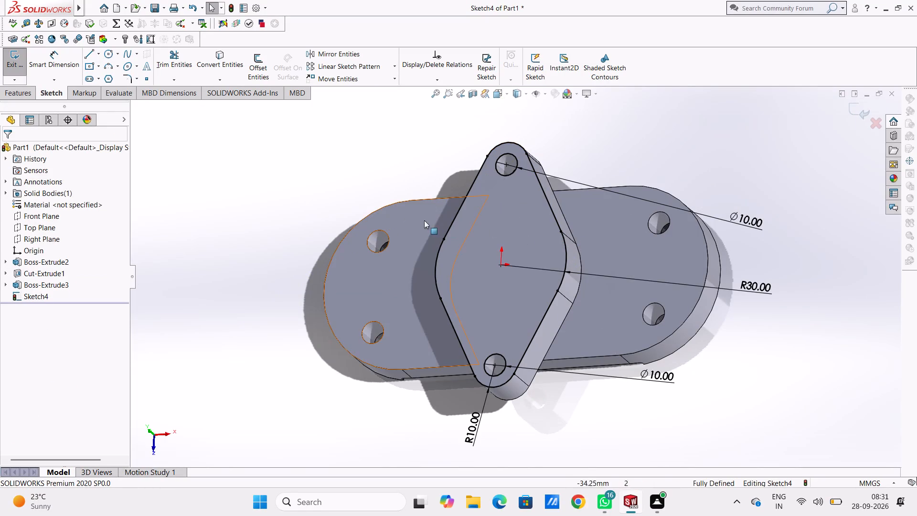
Extrude the traced lug outline as a blind boss 30 mm in the reversed direction, down through the base plate, with the result merged.
click(13, 86)
click(18, 91)
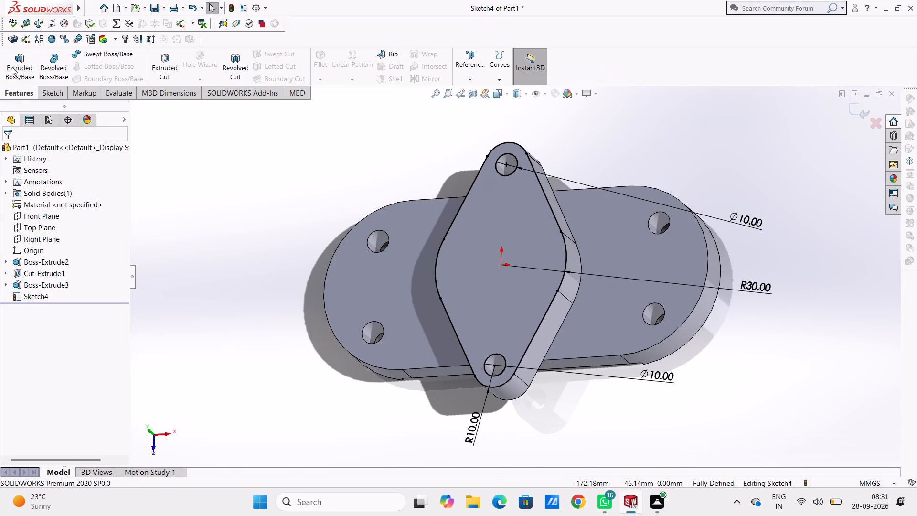
click(12, 66)
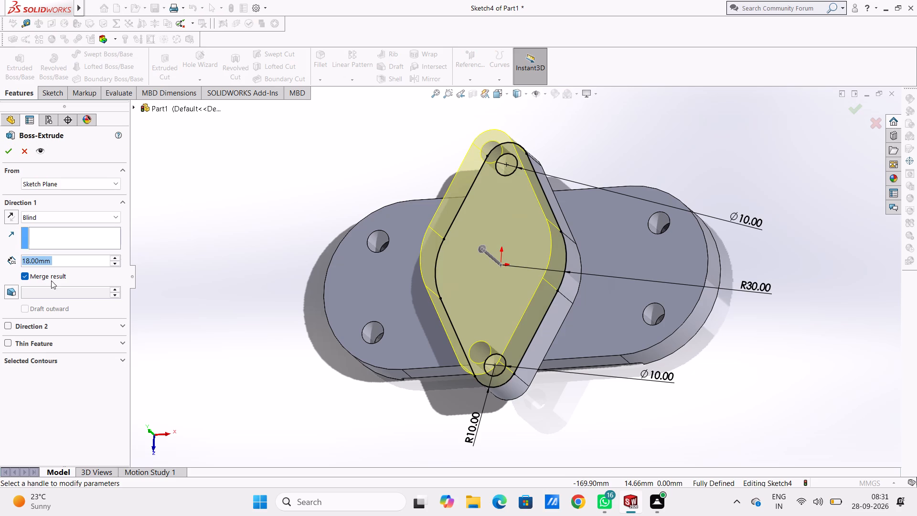
click(9, 212)
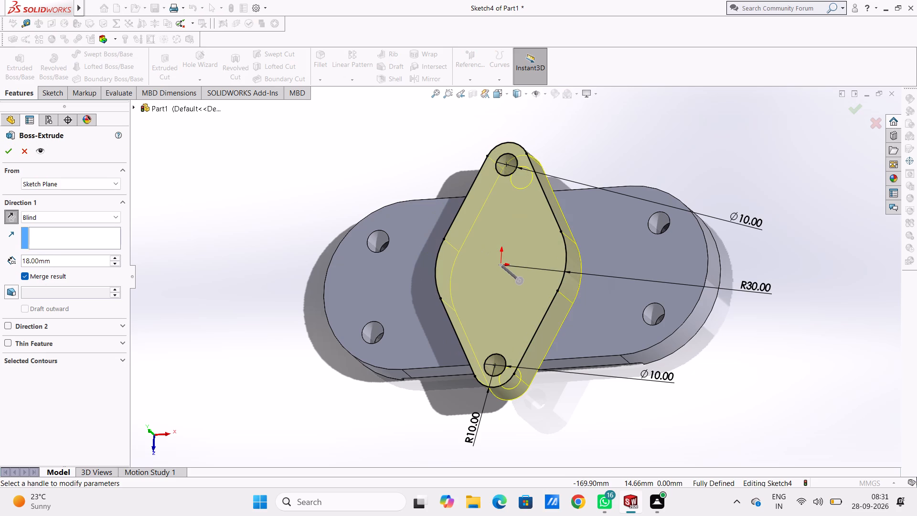
double_click(69, 260)
text(30)
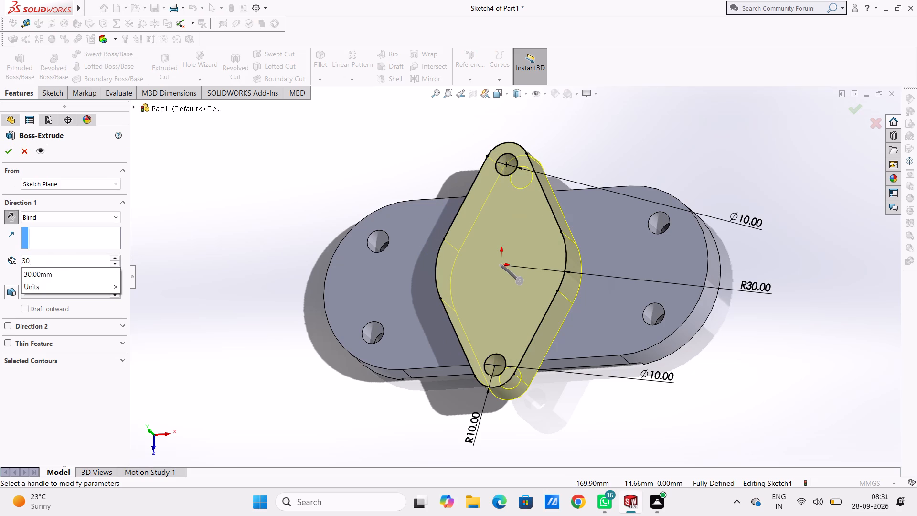
key(Return)
scroll(235, 359, down, 1)
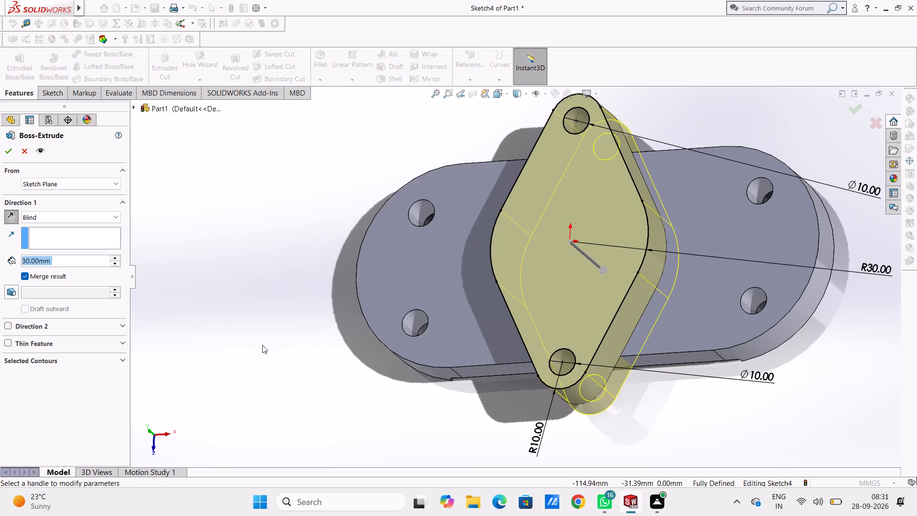
middle_drag(262, 344, 223, 227)
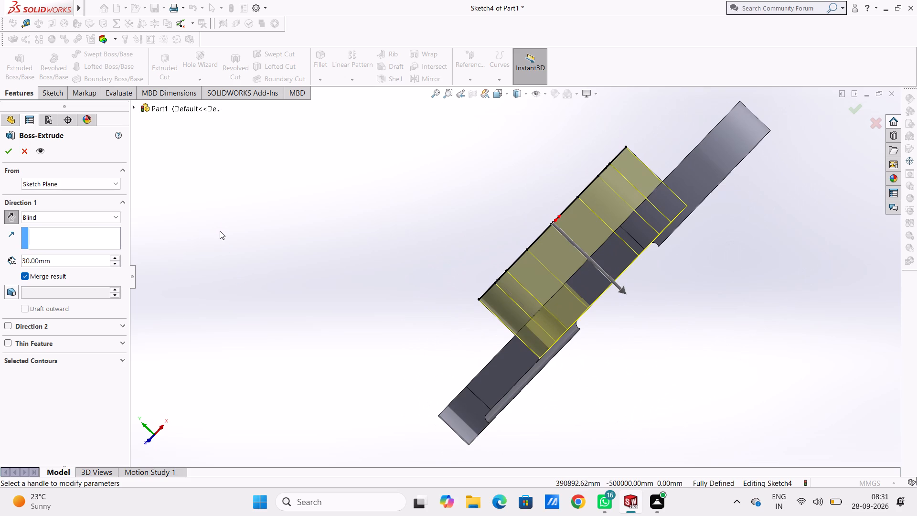
click(6, 150)
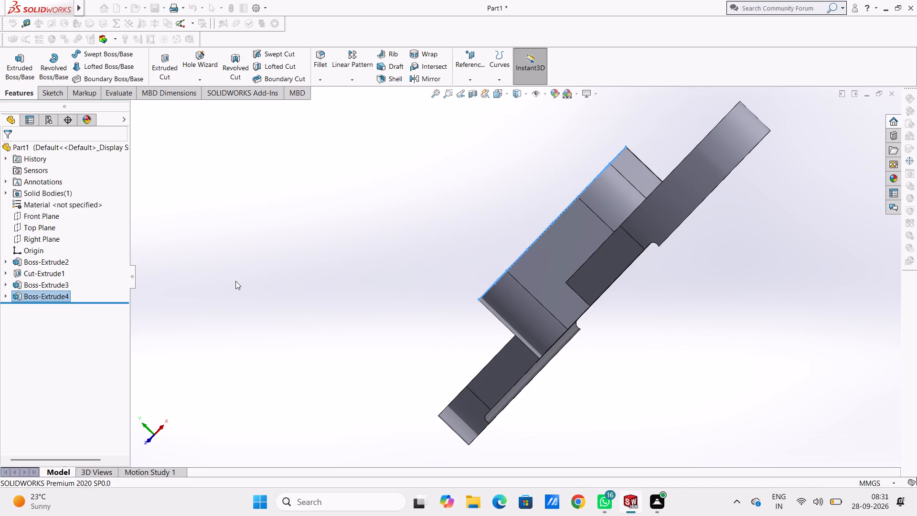
click(235, 281)
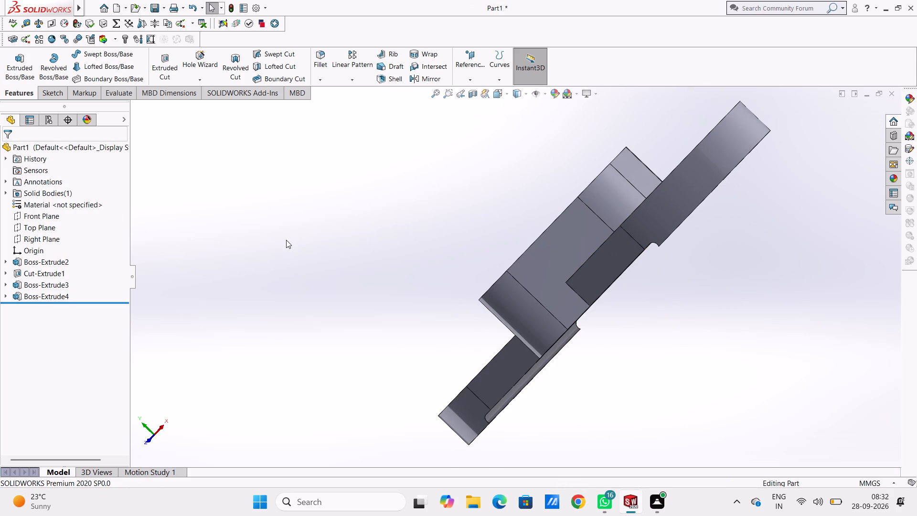
Fillet the vertical edge where the lug's front-right side meets the base plate's front side face with a 12 mm radius.
middle_drag(293, 243, 350, 281)
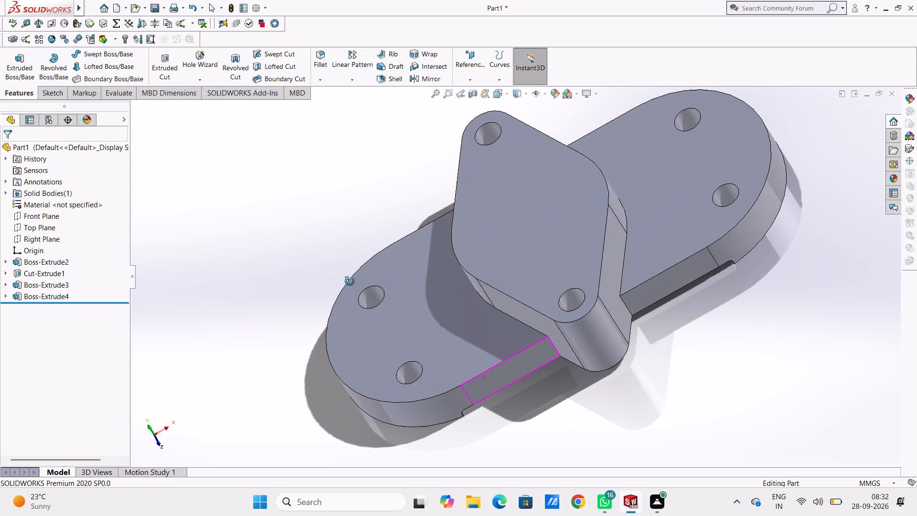
middle_drag(350, 281, 320, 283)
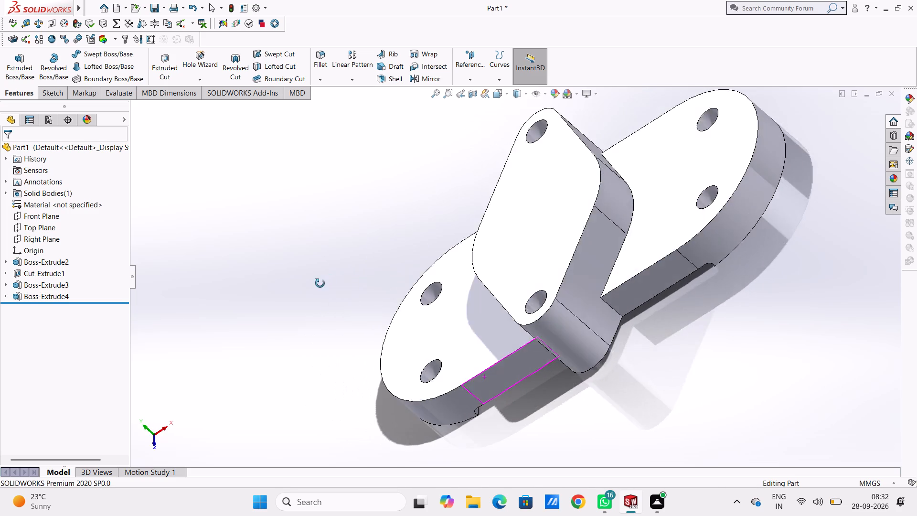
middle_drag(320, 283, 295, 370)
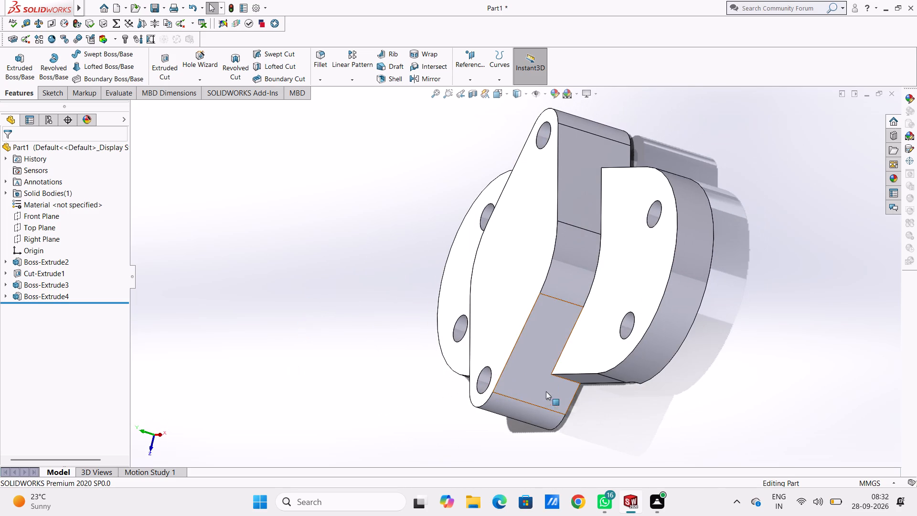
scroll(548, 355, down, 5)
middle_drag(570, 336, 588, 255)
scroll(595, 407, down, 2)
scroll(588, 412, up, 3)
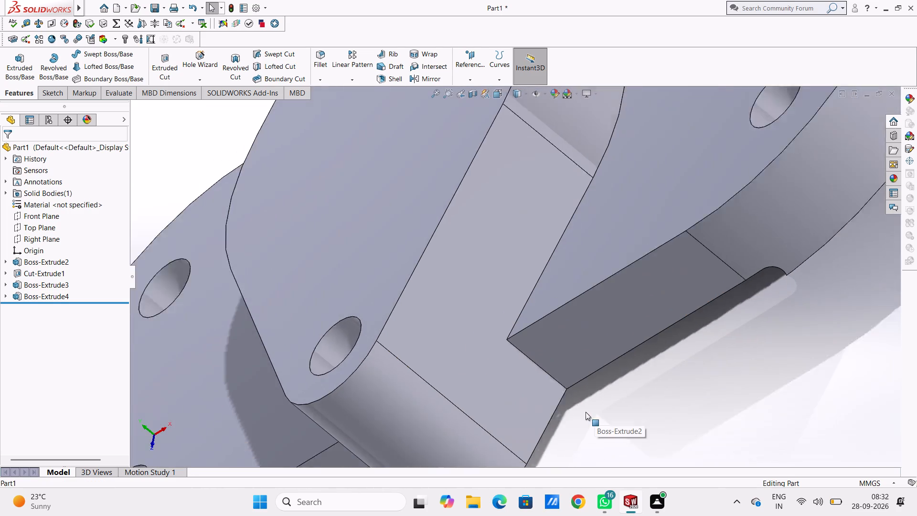
scroll(586, 412, up, 1)
scroll(561, 330, down, 4)
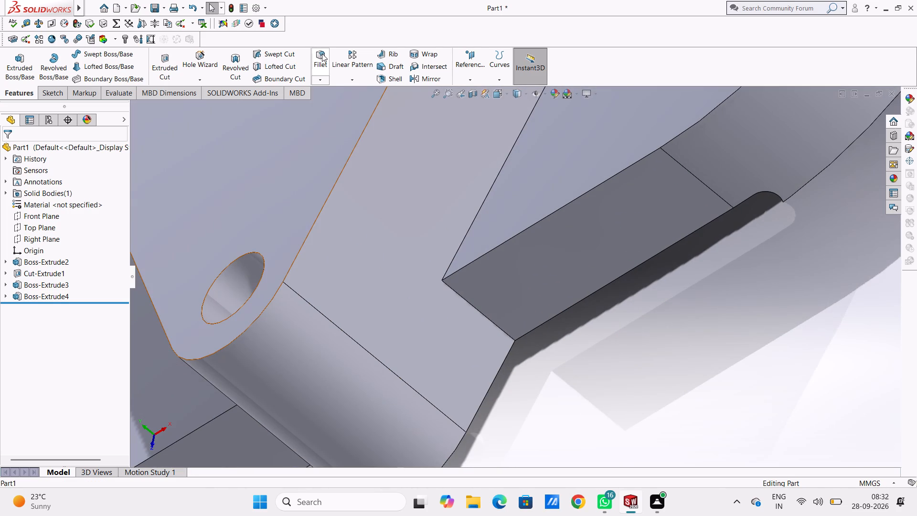
click(322, 54)
click(458, 294)
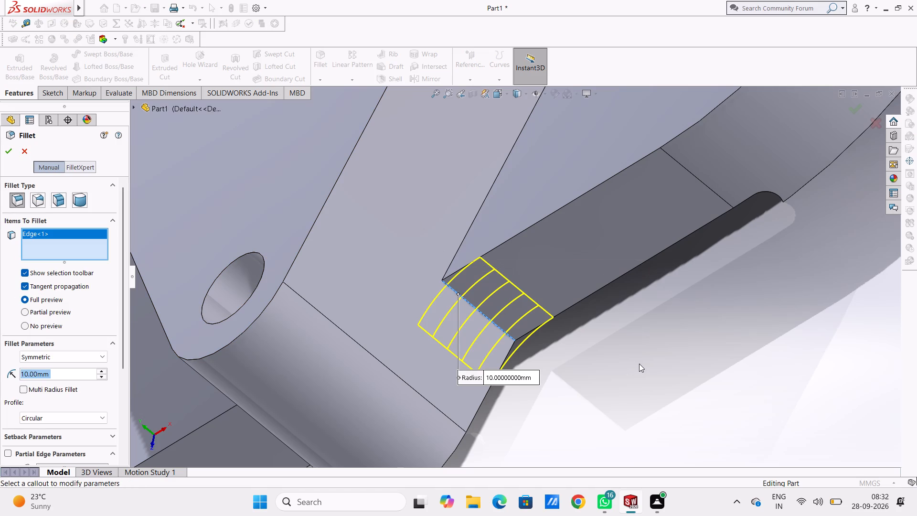
text(12)
key(Return)
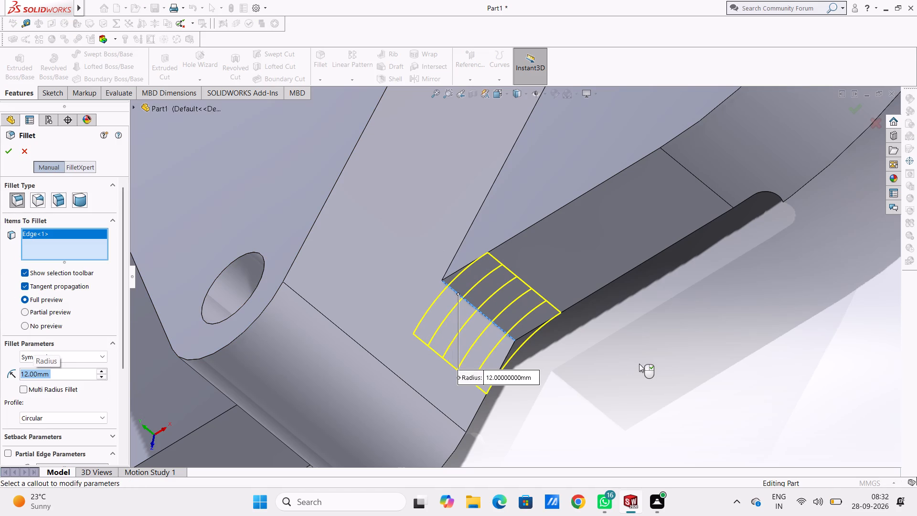
click(11, 148)
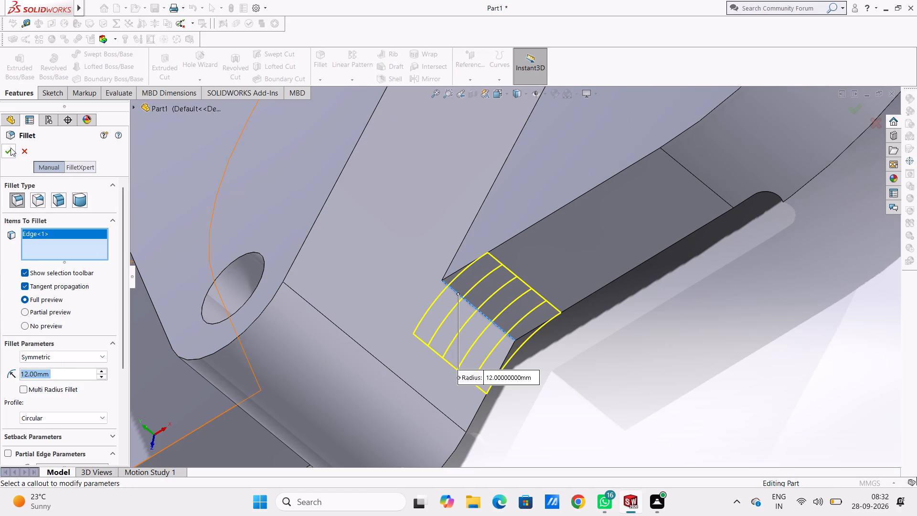
Fillet the vertical edge where the lug's front-left side meets the base plate's front side face with a 12 mm radius.
scroll(283, 279, up, 5)
middle_drag(265, 291, 291, 288)
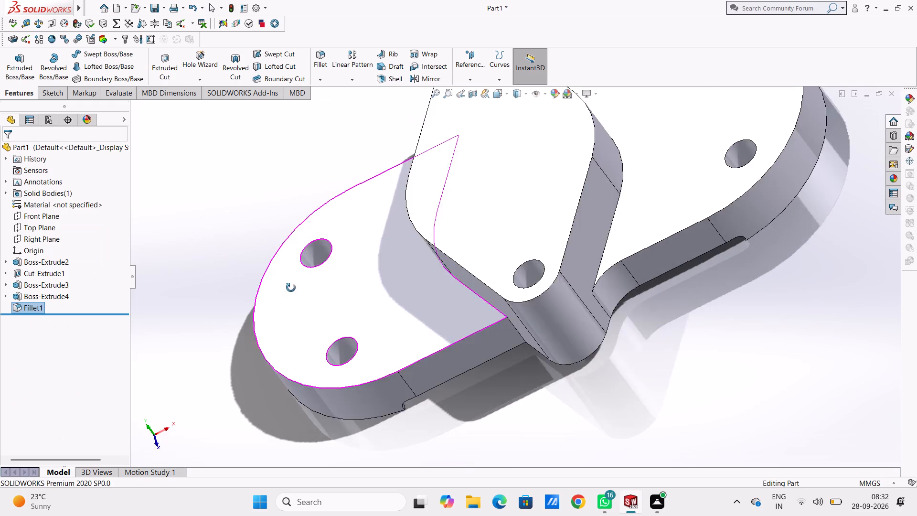
middle_drag(291, 288, 338, 206)
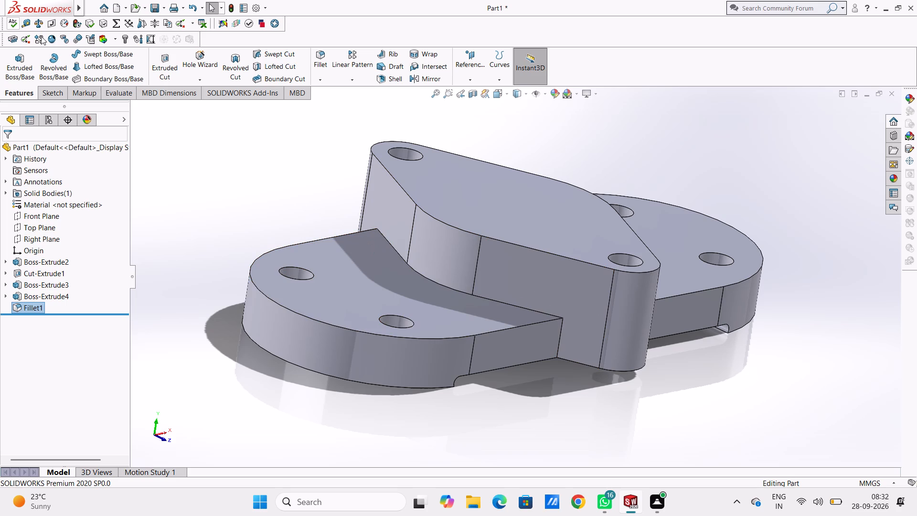
click(326, 55)
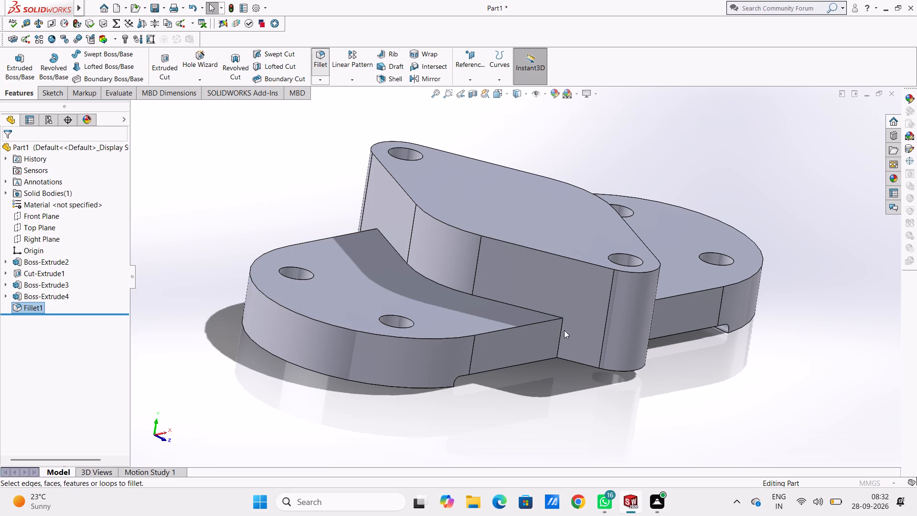
click(561, 334)
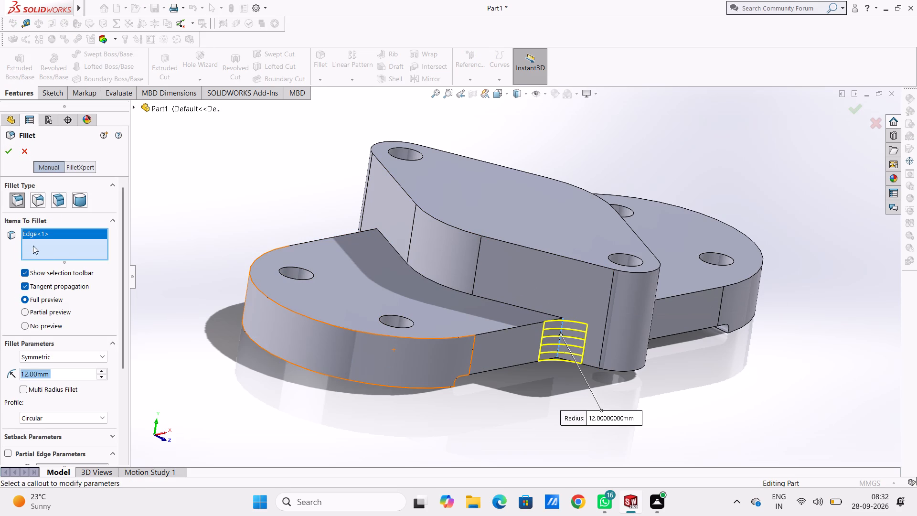
click(7, 150)
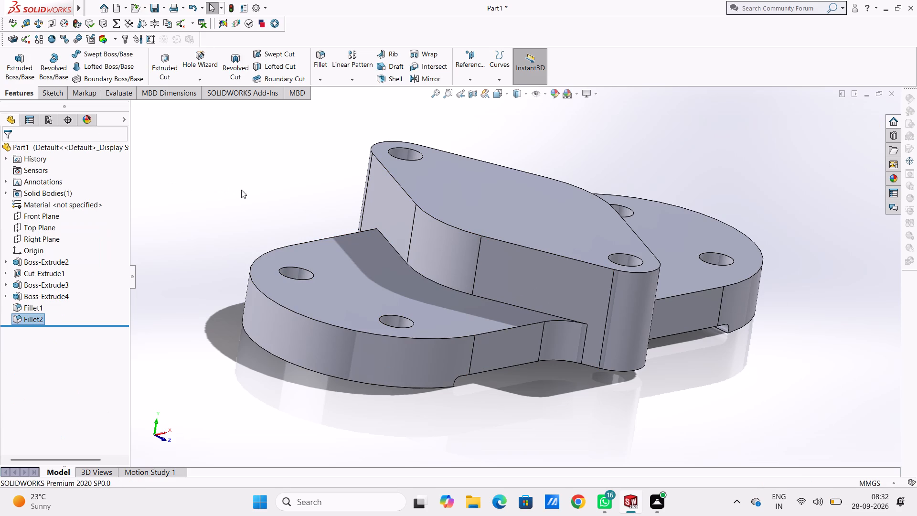
click(248, 181)
Fillet the two vertical edges where the lug's rear sides meet the base plate's rear side faces with a 12 mm radius.
middle_drag(258, 172, 325, 210)
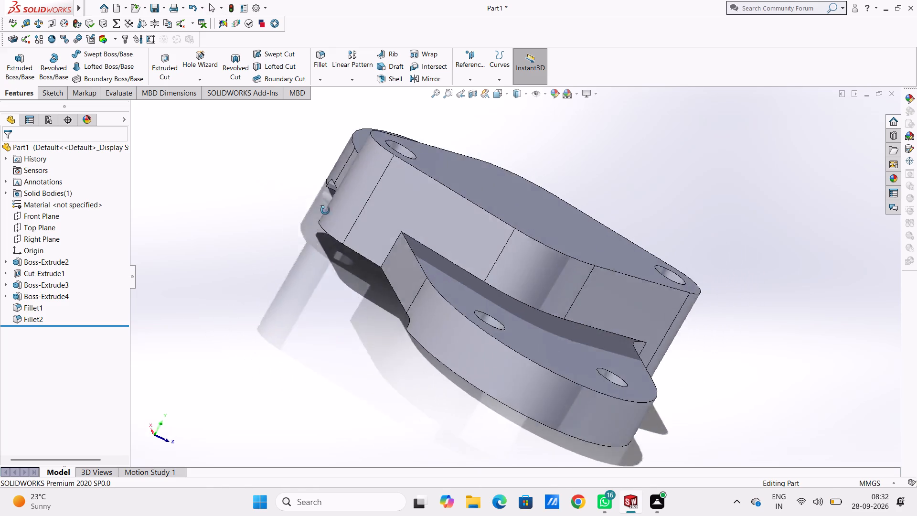
middle_drag(325, 210, 340, 246)
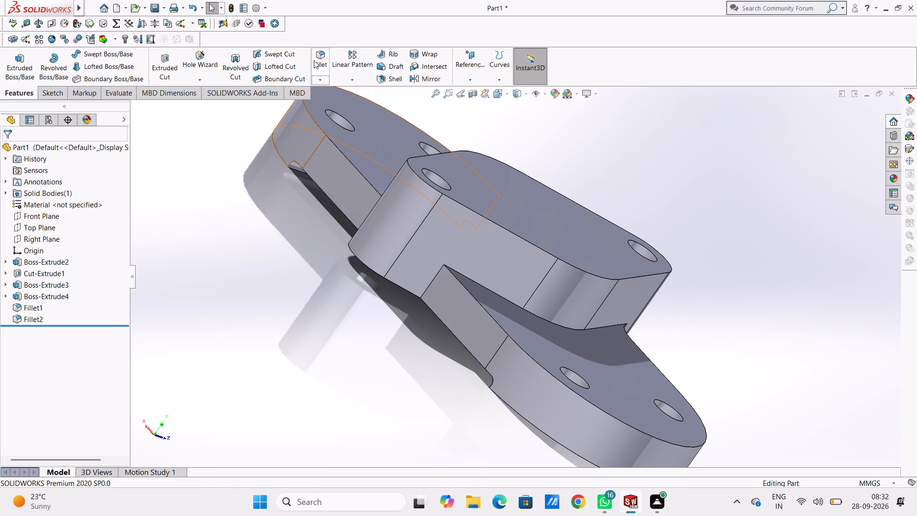
click(316, 58)
scroll(433, 240, down, 9)
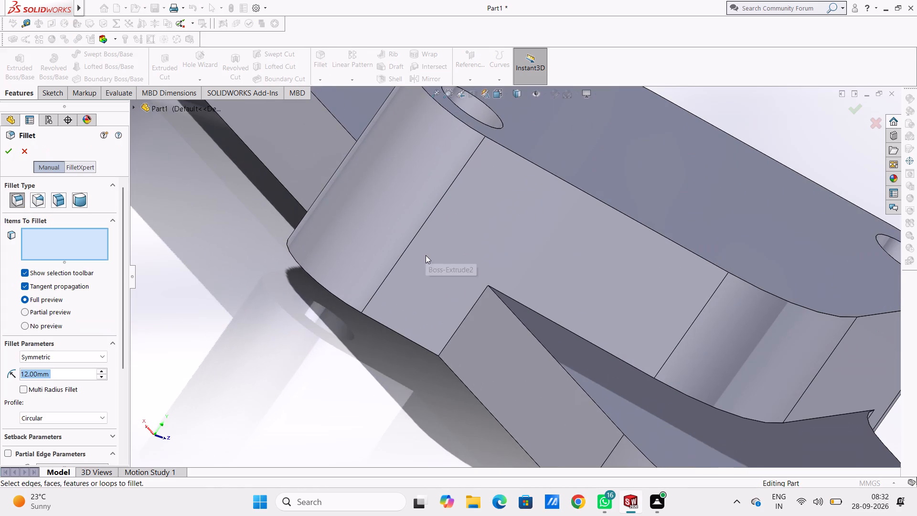
click(473, 309)
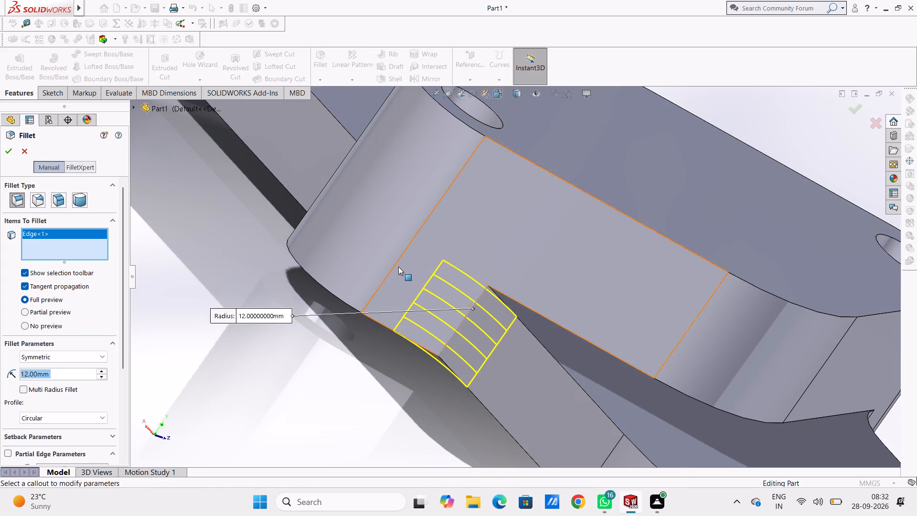
middle_drag(380, 246, 472, 297)
scroll(378, 253, up, 4)
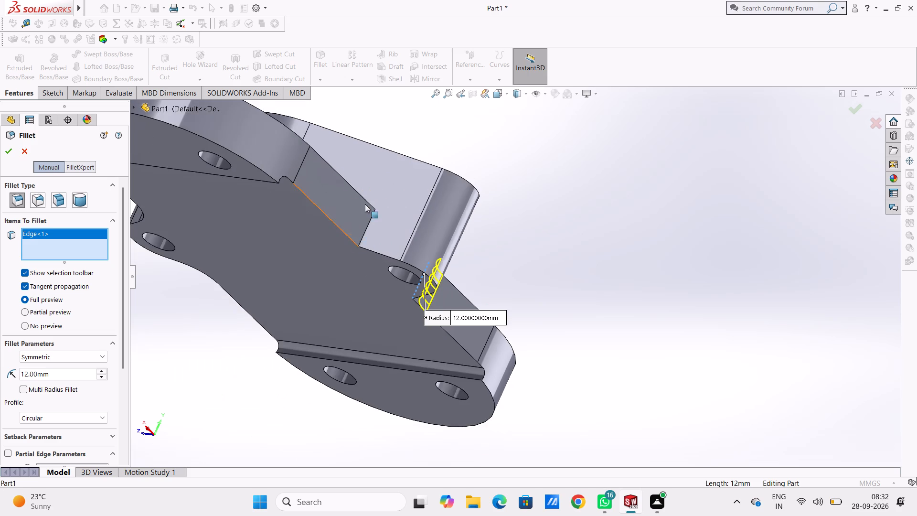
middle_drag(365, 195, 341, 258)
scroll(347, 243, down, 5)
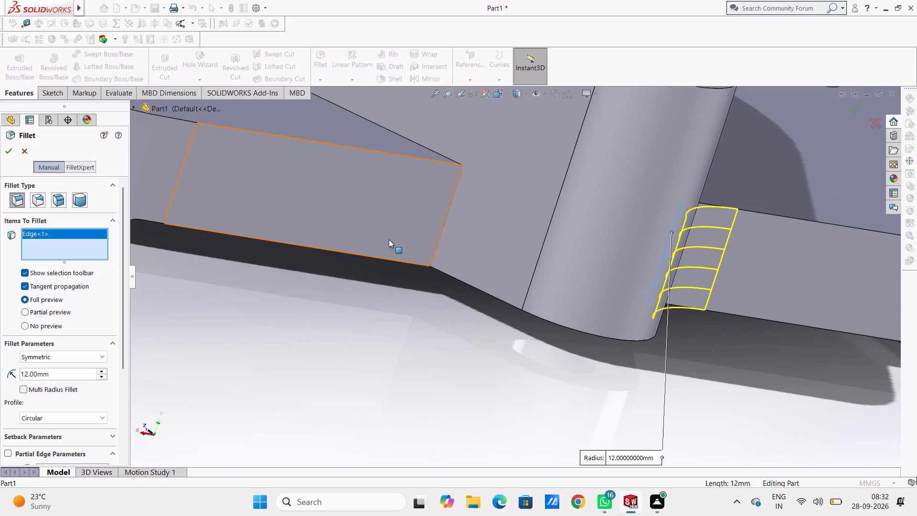
click(448, 212)
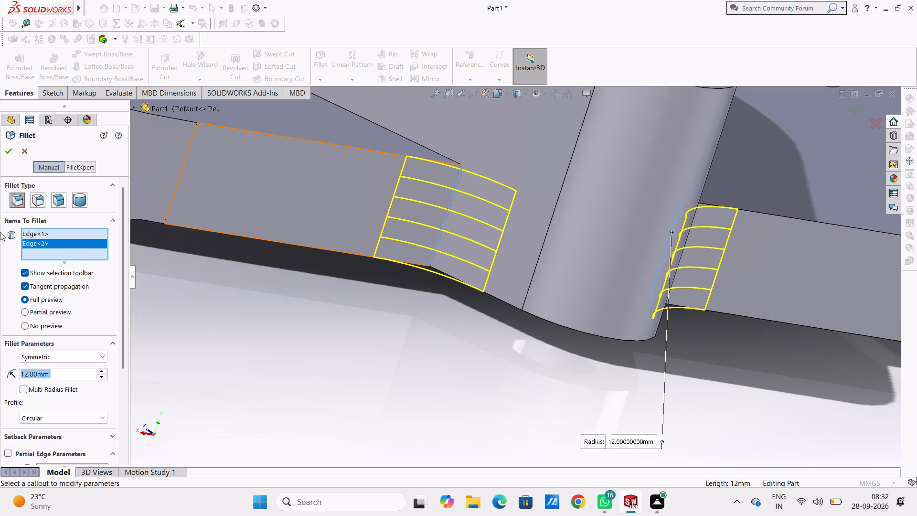
click(6, 152)
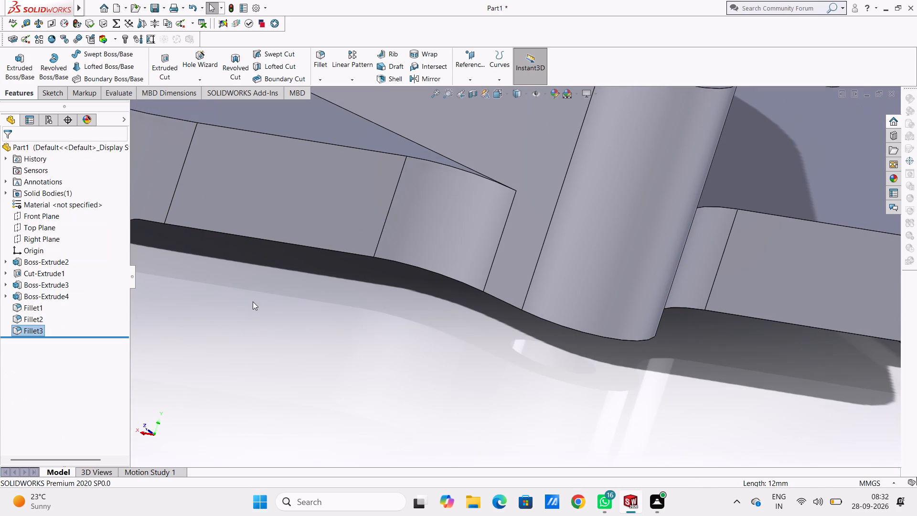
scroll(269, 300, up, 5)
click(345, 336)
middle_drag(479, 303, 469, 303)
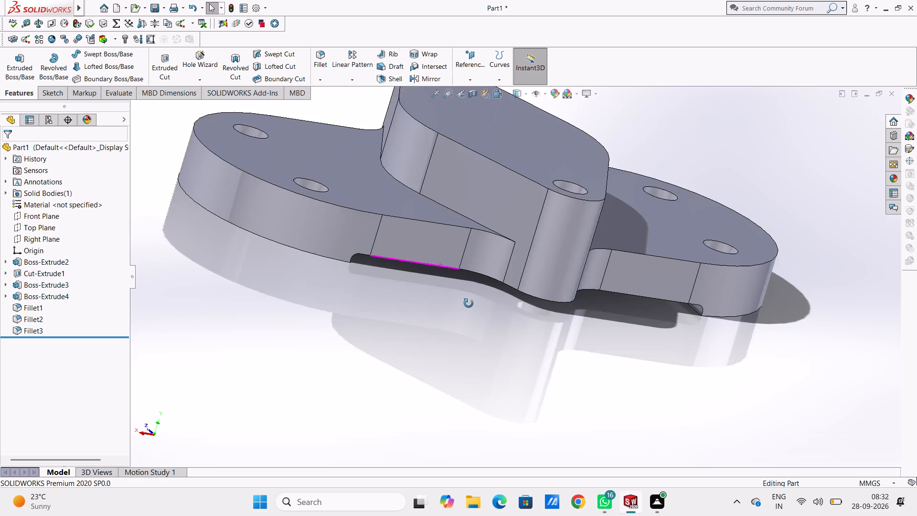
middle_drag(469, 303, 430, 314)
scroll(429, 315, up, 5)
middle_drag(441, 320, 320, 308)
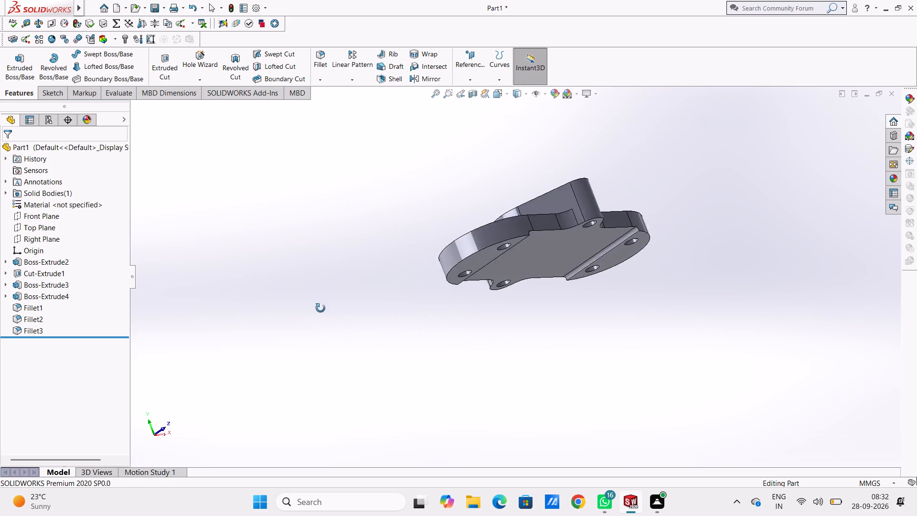
Examine the filleted lug and base plate from all around, including the underside and the side profile.
middle_drag(320, 308, 374, 321)
middle_drag(393, 299, 441, 329)
middle_drag(444, 330, 457, 334)
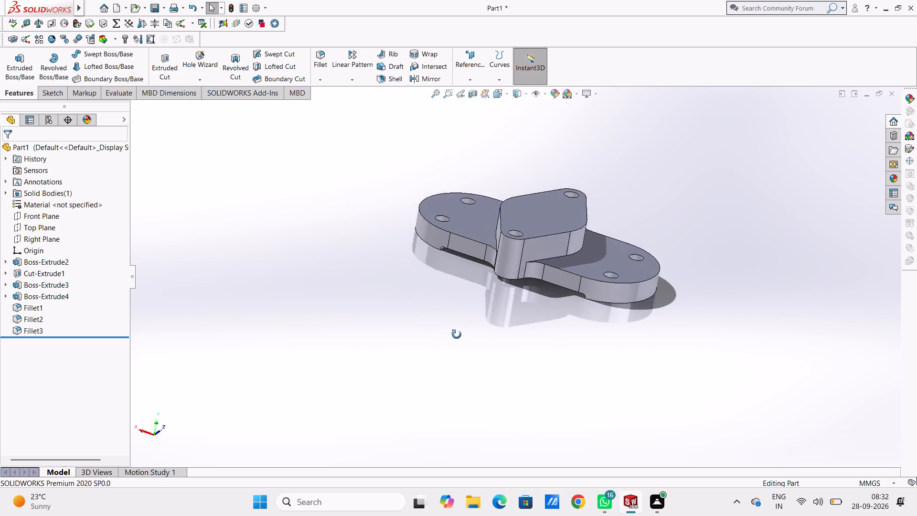
middle_drag(457, 334, 363, 365)
middle_drag(337, 301, 373, 297)
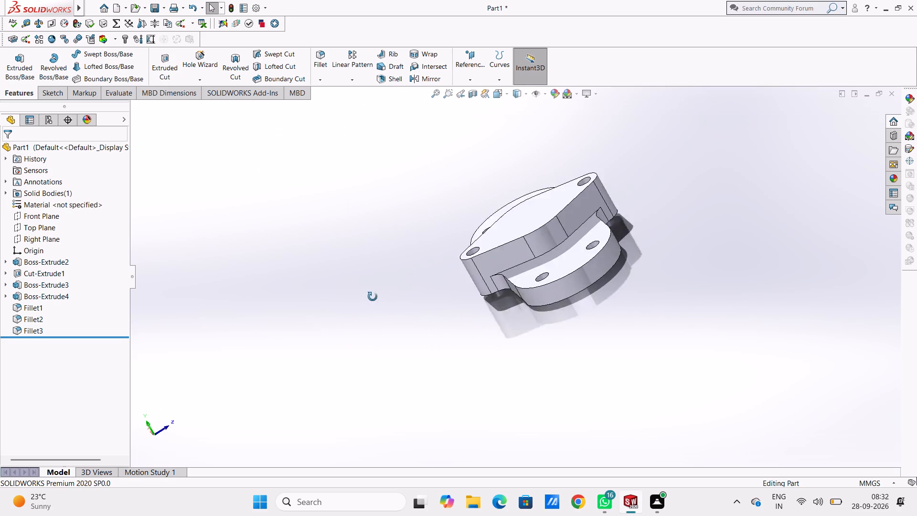
middle_drag(373, 297, 416, 296)
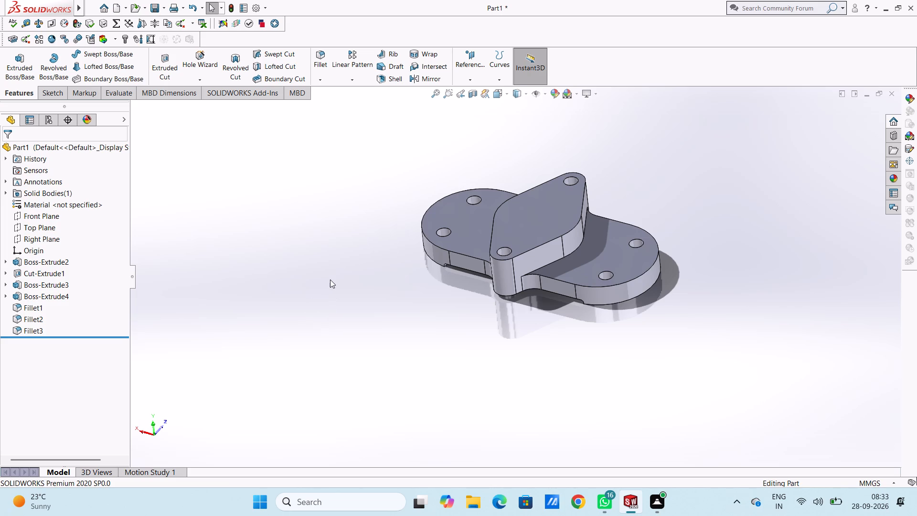
key(ctrl+3)
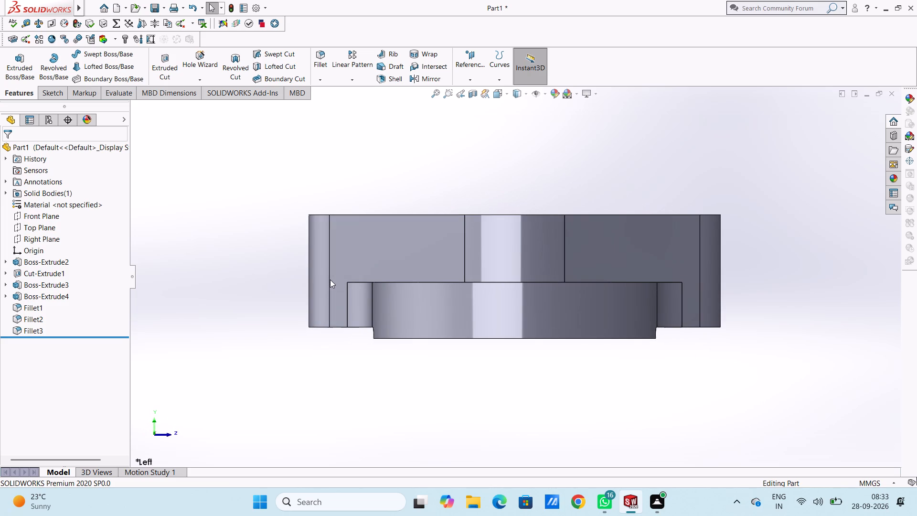
scroll(329, 279, up, 4)
scroll(585, 285, down, 1)
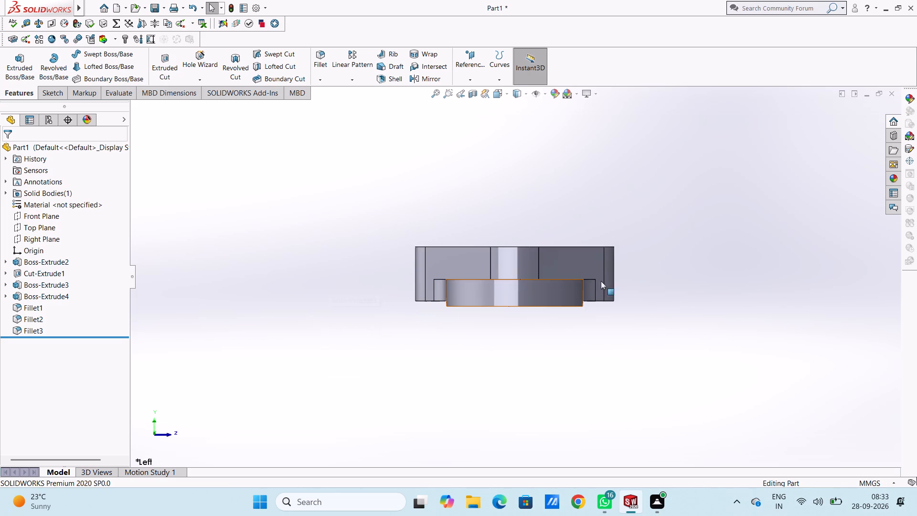
scroll(601, 281, down, 2)
scroll(633, 266, up, 4)
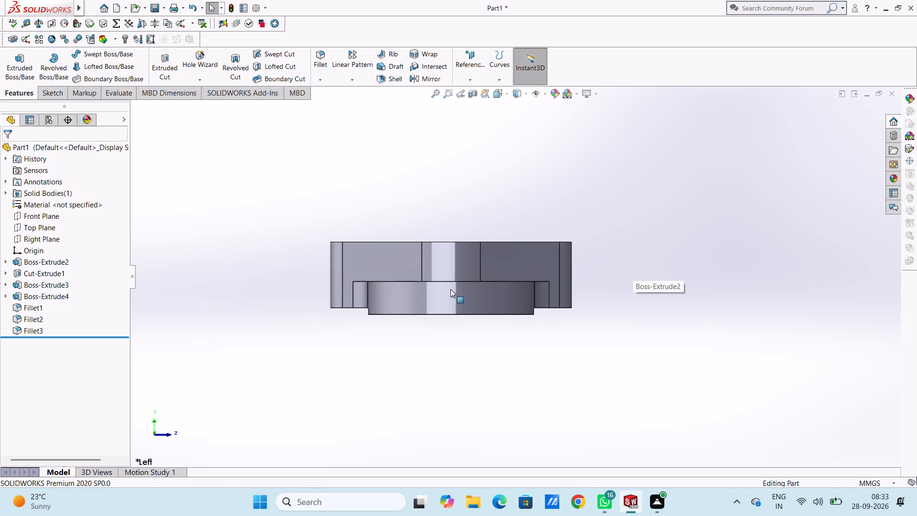
click(467, 286)
click(347, 269)
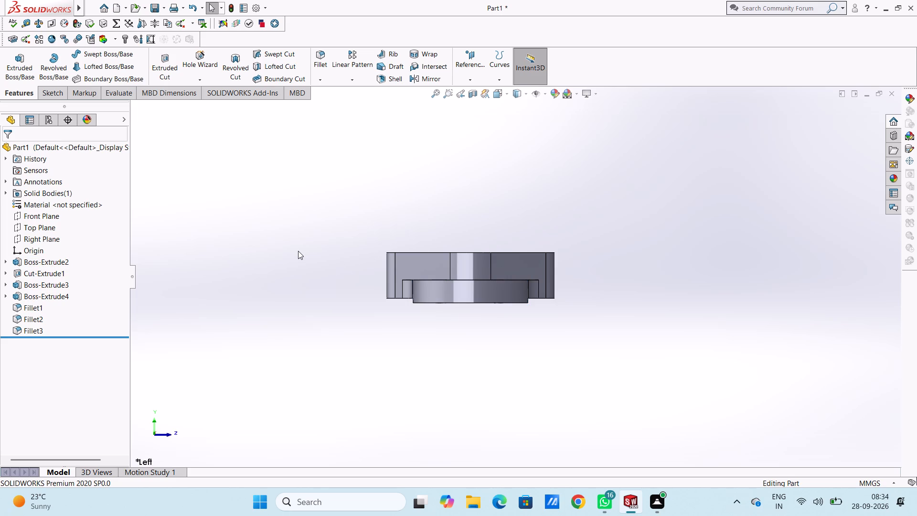
Create a reference plane offset 90 mm from the Right Plane, just beyond the rounded end of the base plate.
key(ctrl+5)
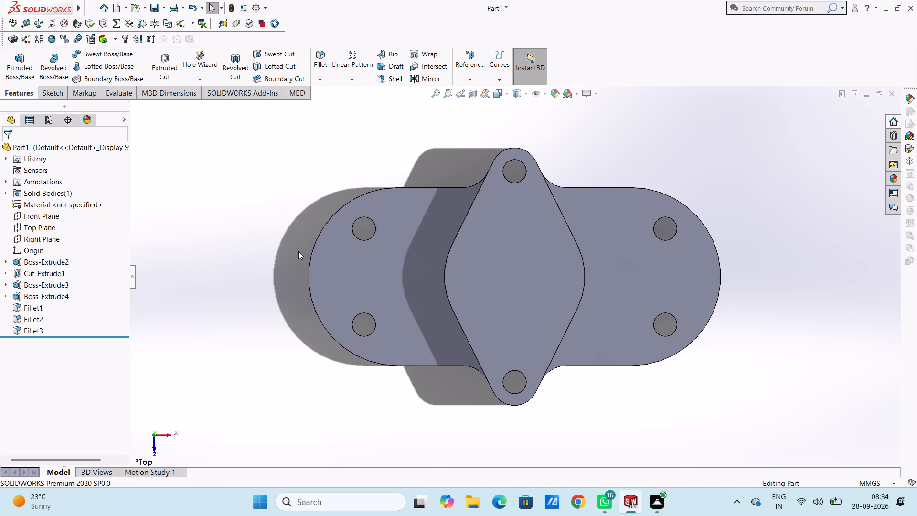
click(460, 54)
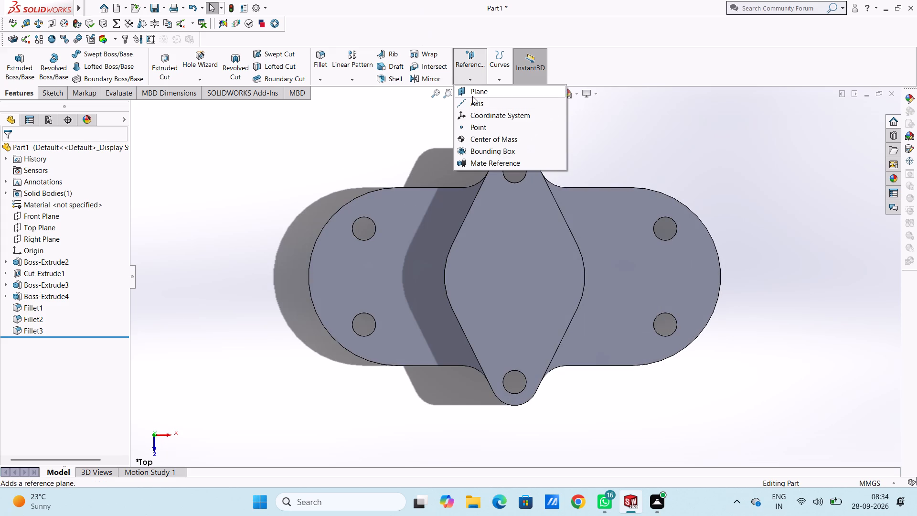
click(472, 95)
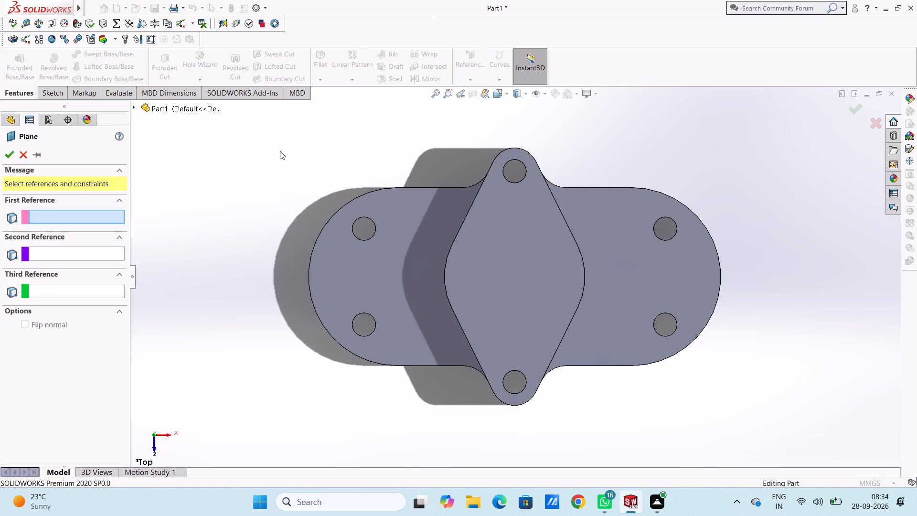
click(195, 106)
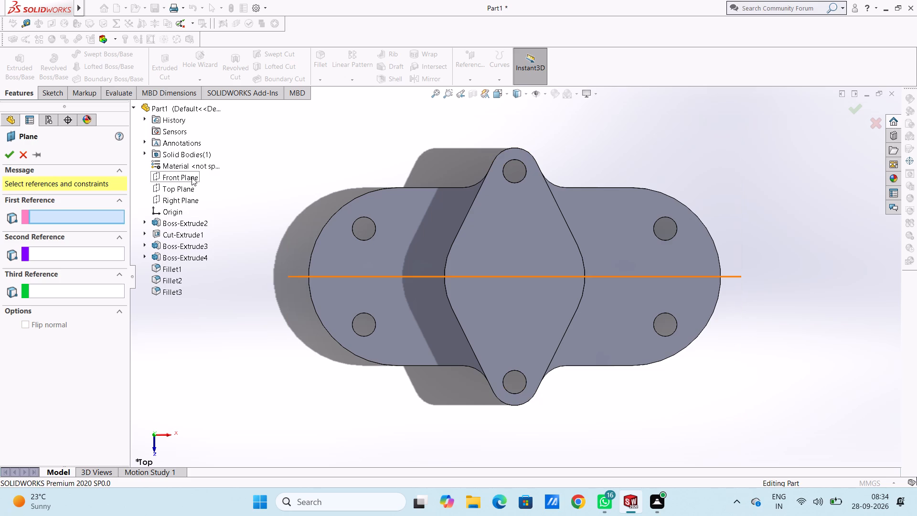
click(195, 202)
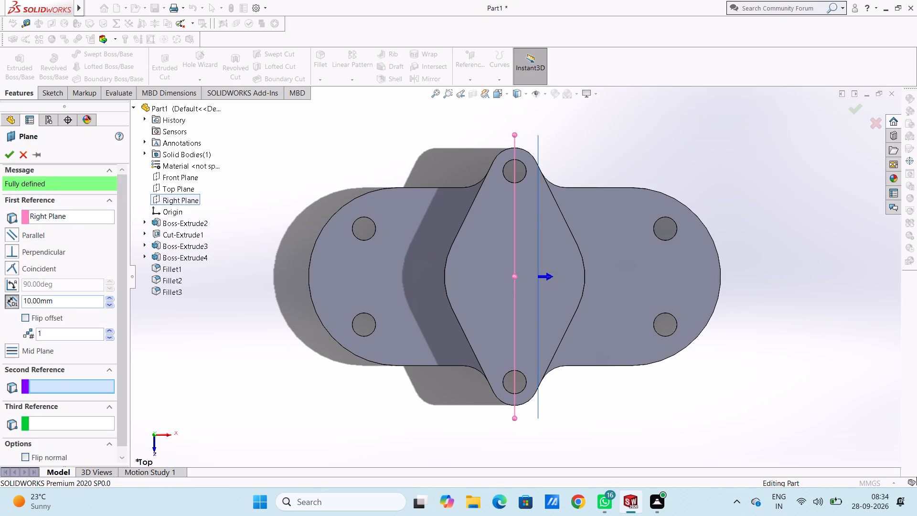
double_click(77, 301)
text(80)
key(Return)
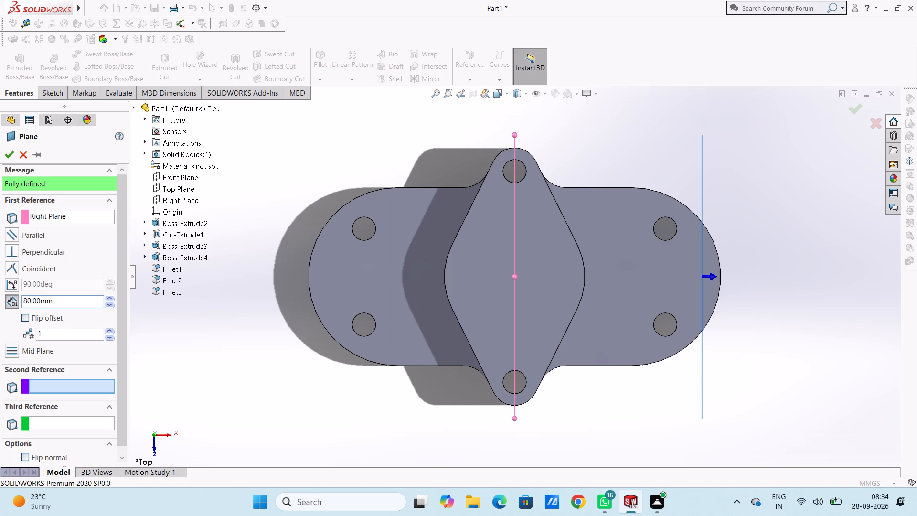
double_click(81, 302)
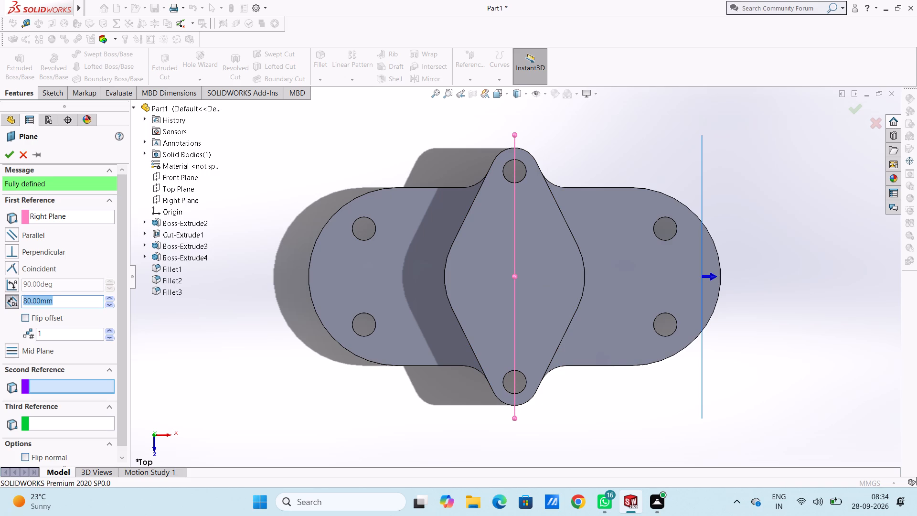
text(90)
key(Return)
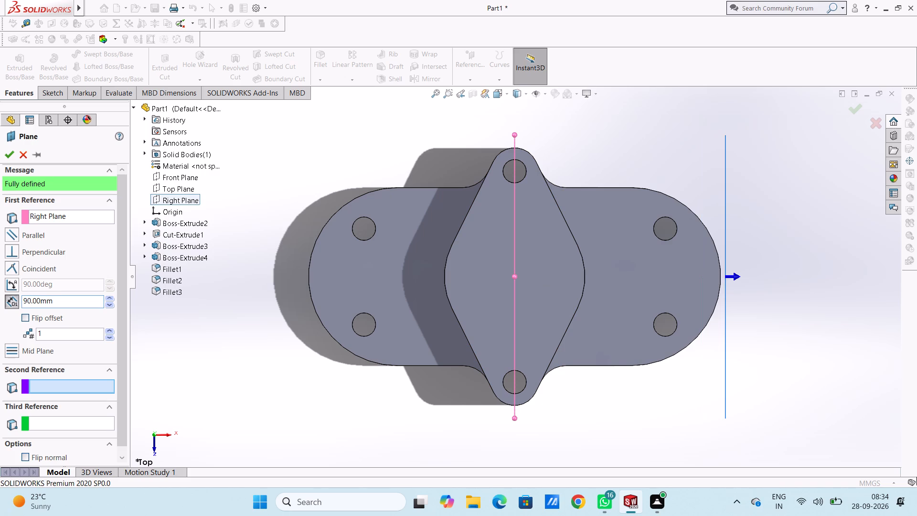
click(11, 152)
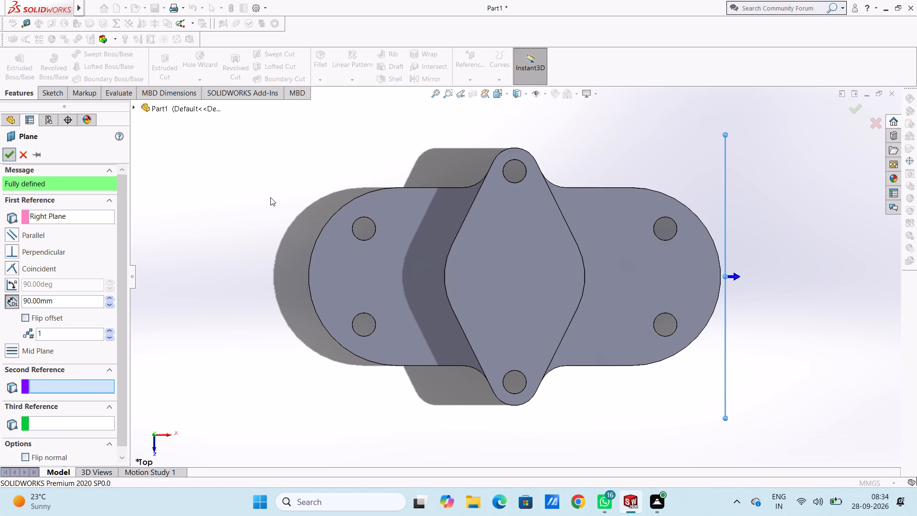
click(269, 191)
Start a sketch on the new offset plane and draw a horizontal midpoint line centred on the origin with a 22.5 mm half-length.
key(ctrl+3)
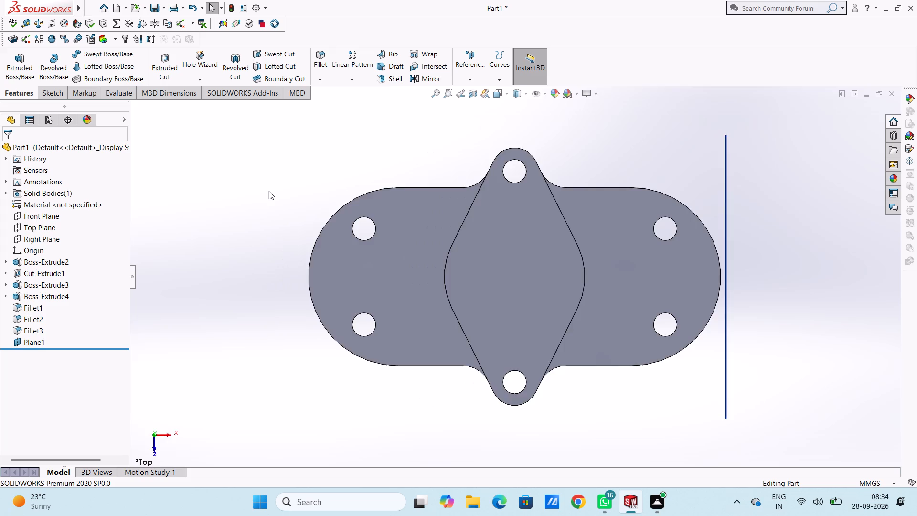
key(ctrl+4)
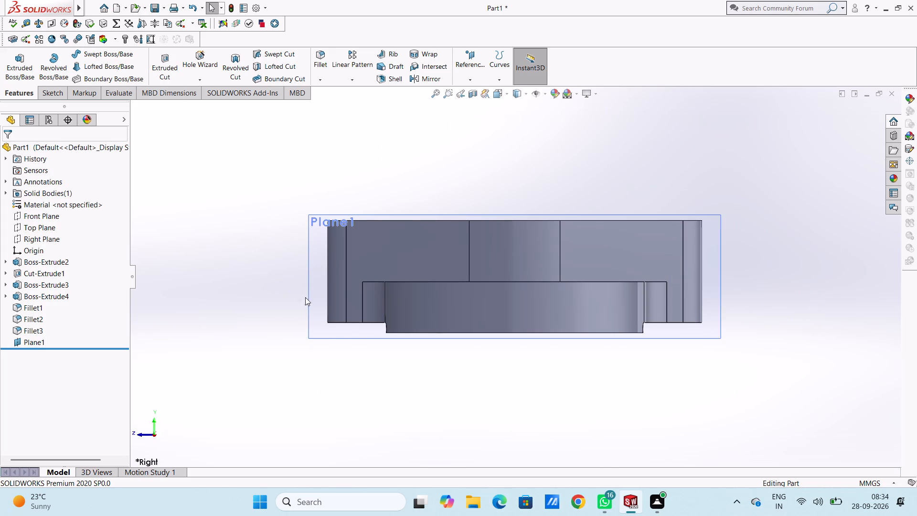
click(332, 332)
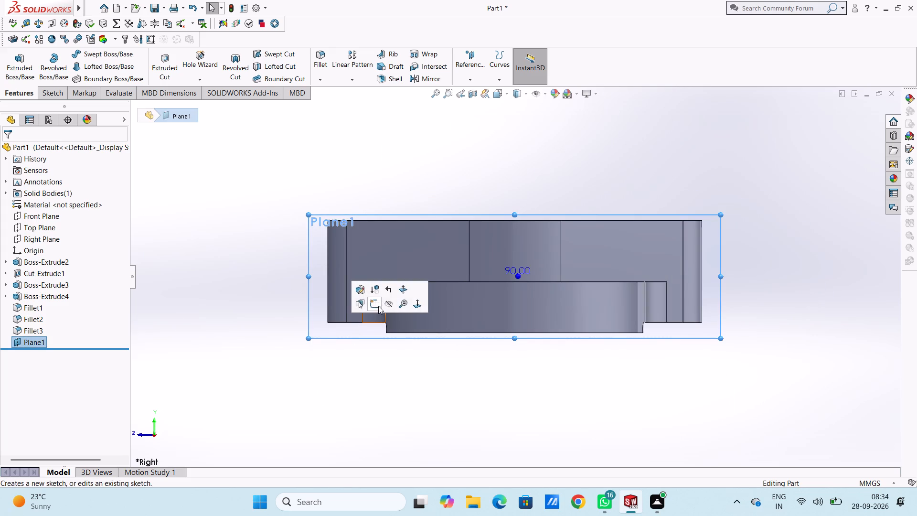
click(374, 306)
click(269, 280)
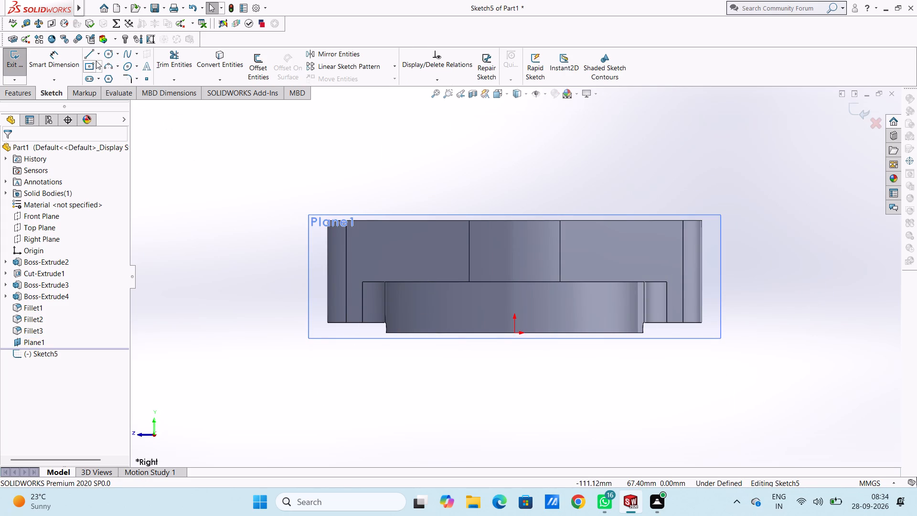
click(97, 56)
click(102, 90)
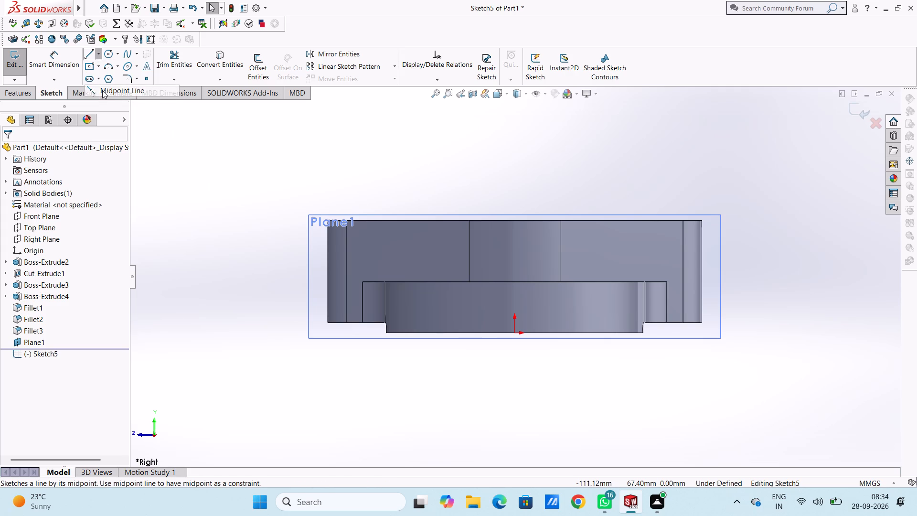
click(513, 334)
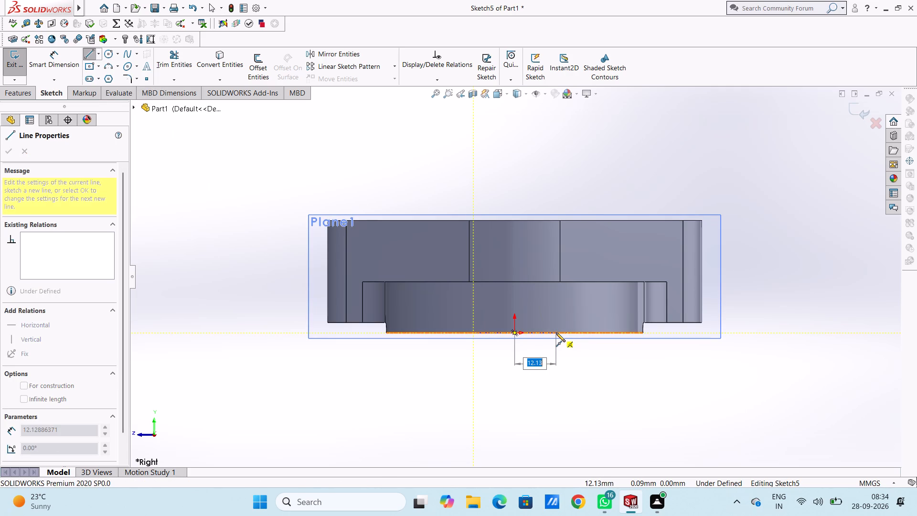
text(22.5)
key(Return)
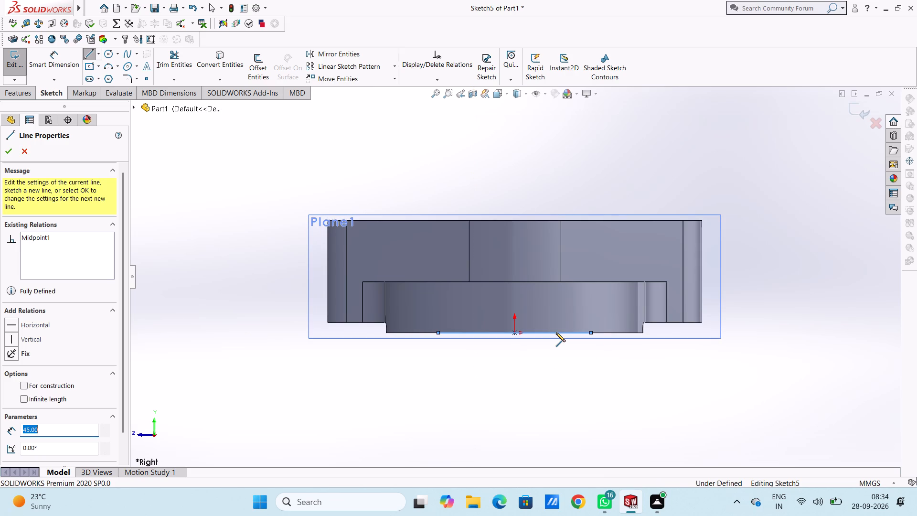
key(Escape)
key(Escape)
key(Escape)
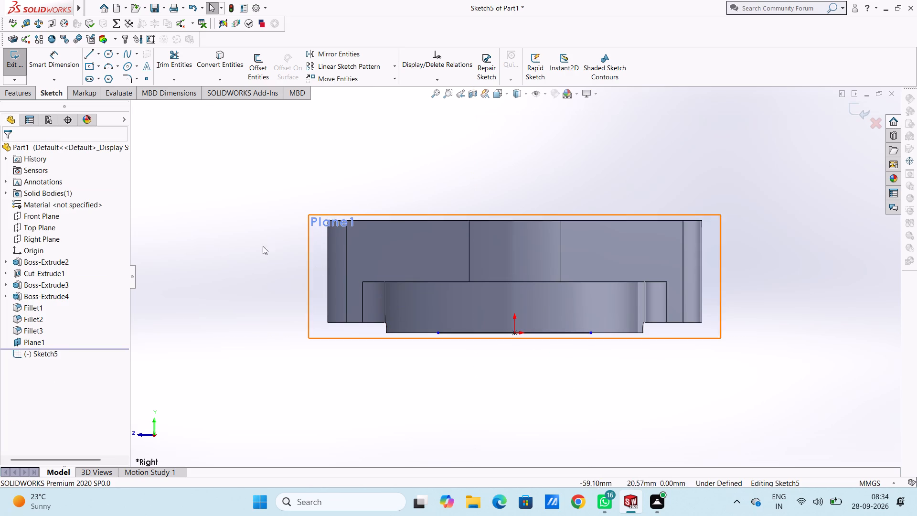
Dimension the length of the midpoint line along the plate's bottom edge and set it to 55 mm.
click(53, 57)
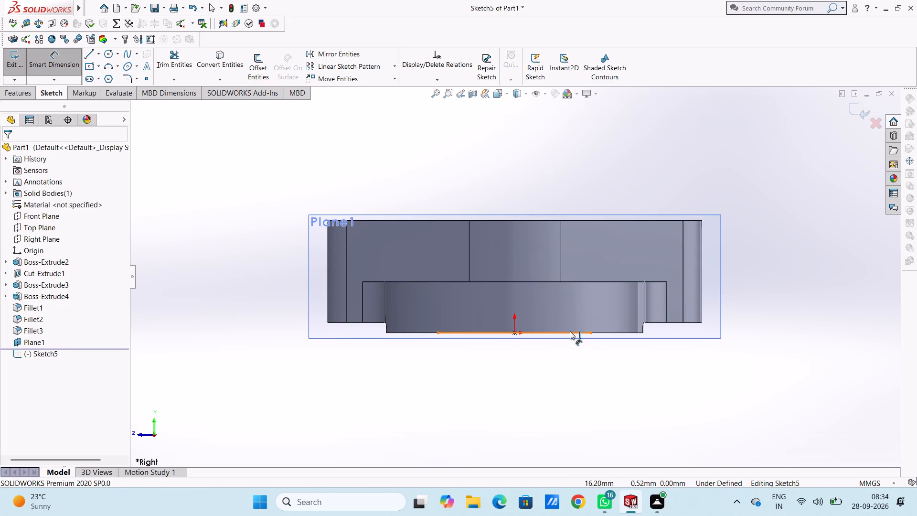
click(570, 331)
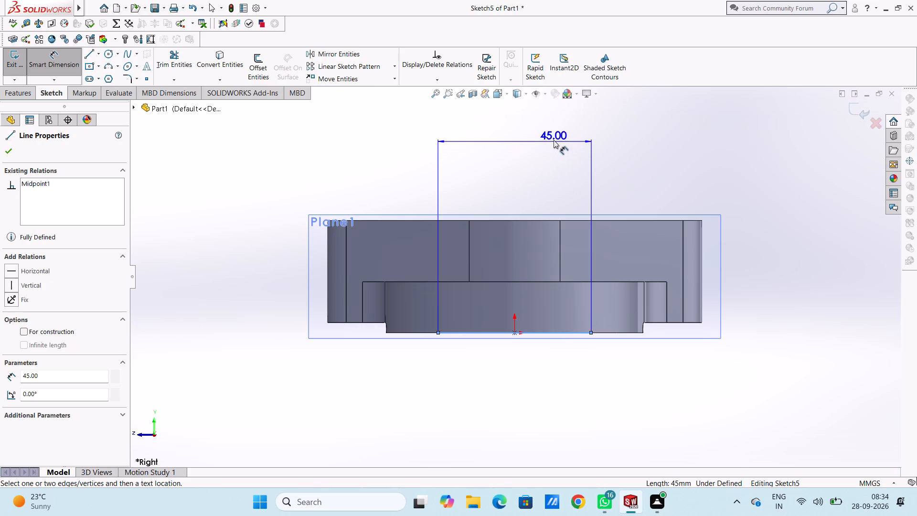
click(552, 136)
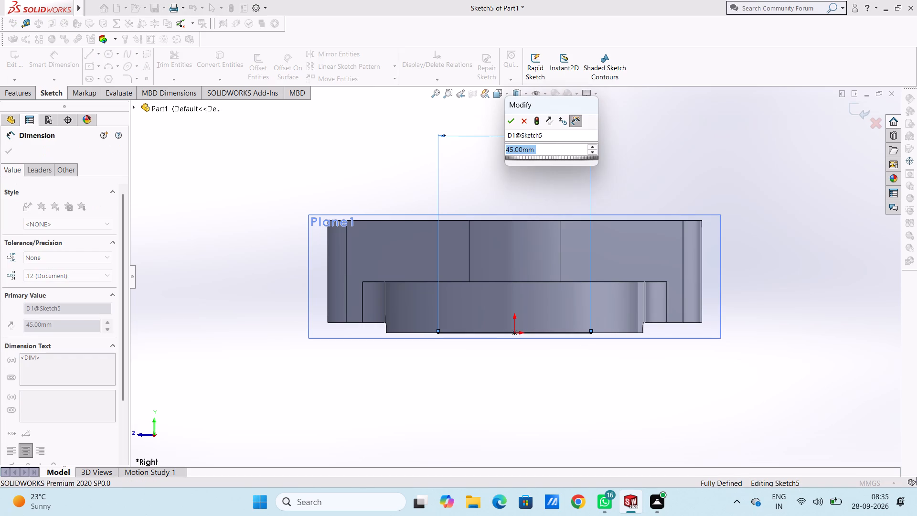
text(55)
key(Return)
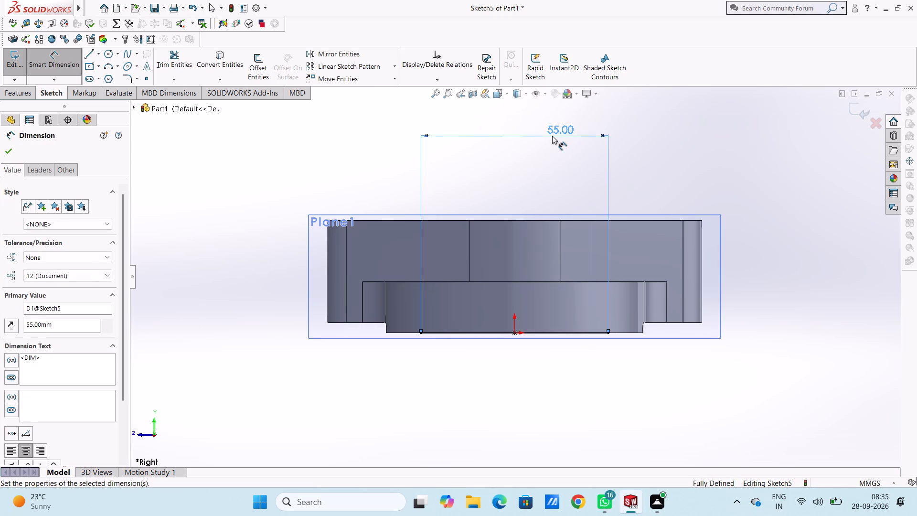
click(532, 172)
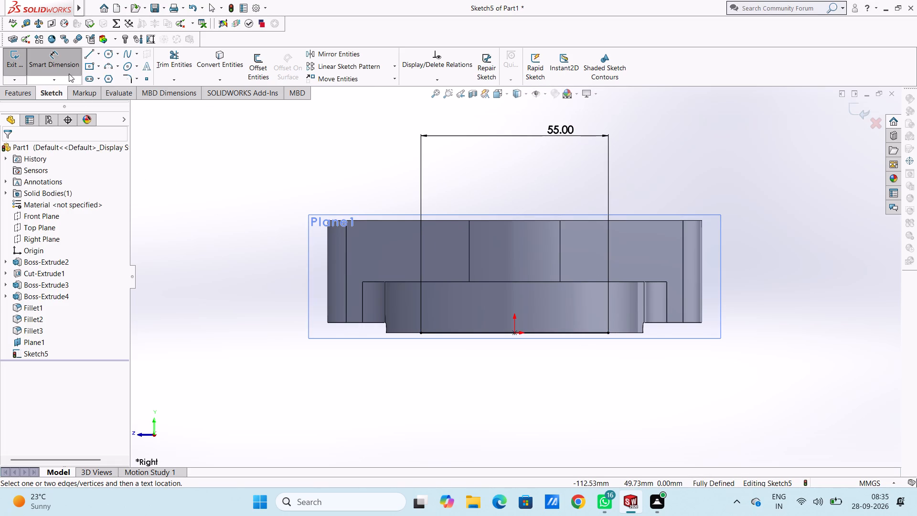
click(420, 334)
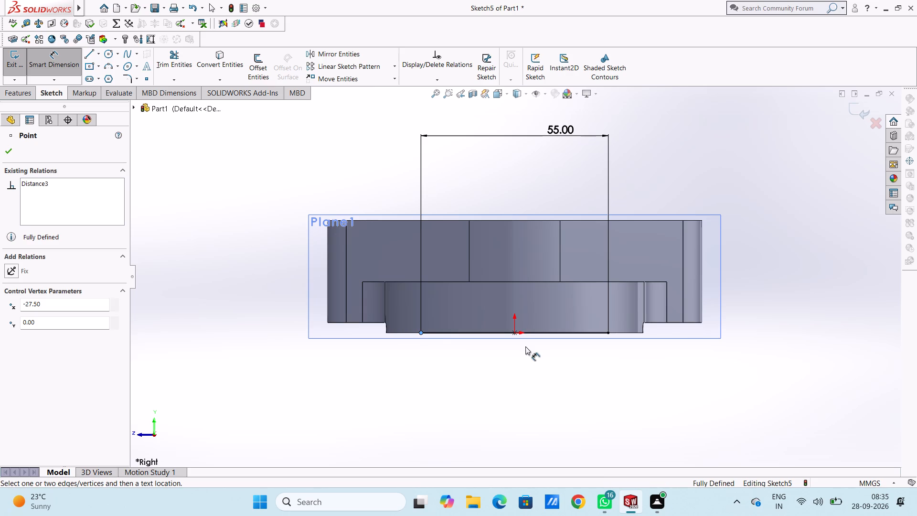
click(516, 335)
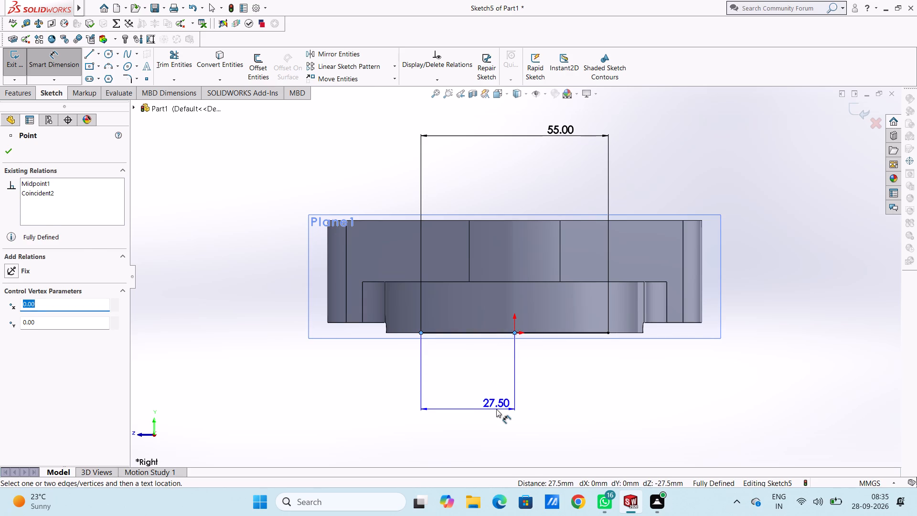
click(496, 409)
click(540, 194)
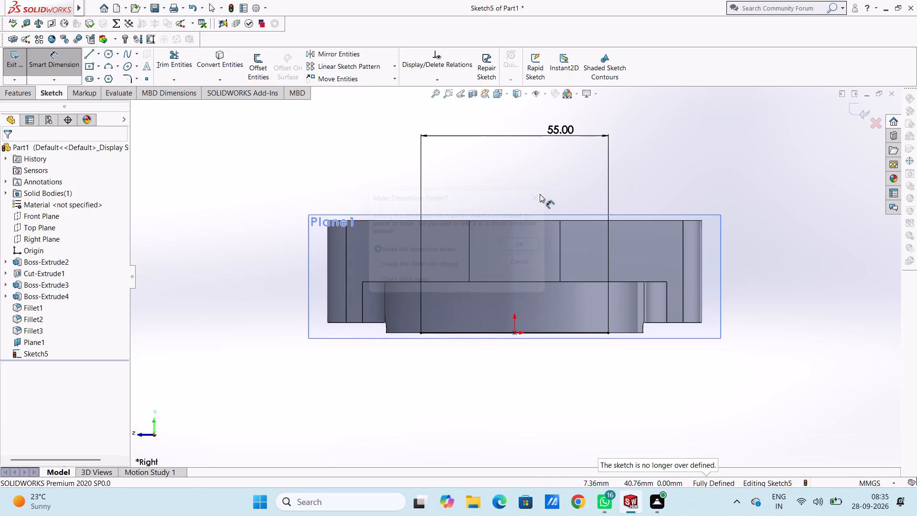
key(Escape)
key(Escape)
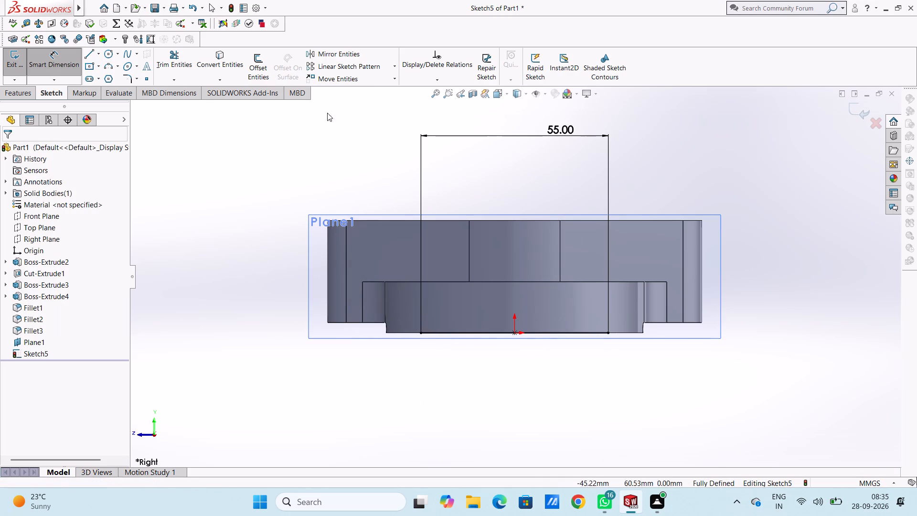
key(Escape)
Offset the 55 mm line by 3 mm in the reversed direction, up into the base plate, with the offset dimension added.
click(257, 67)
click(473, 333)
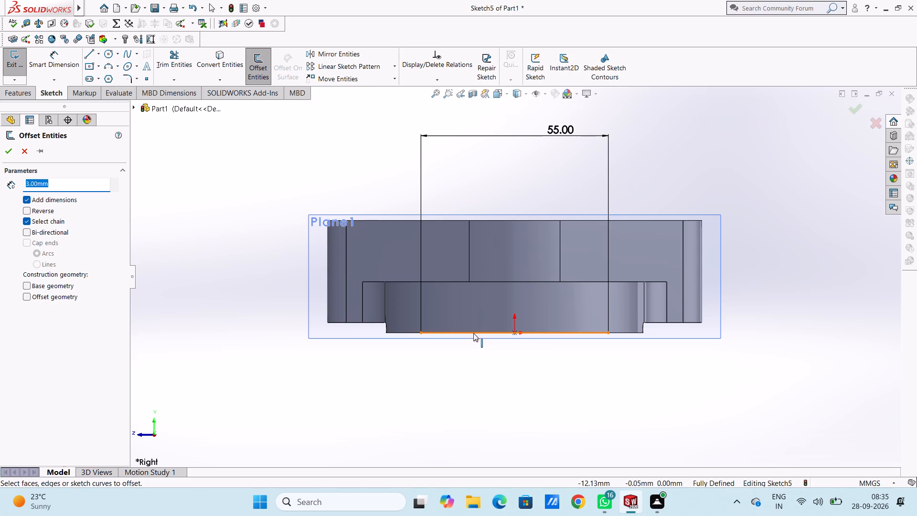
click(26, 210)
click(3, 151)
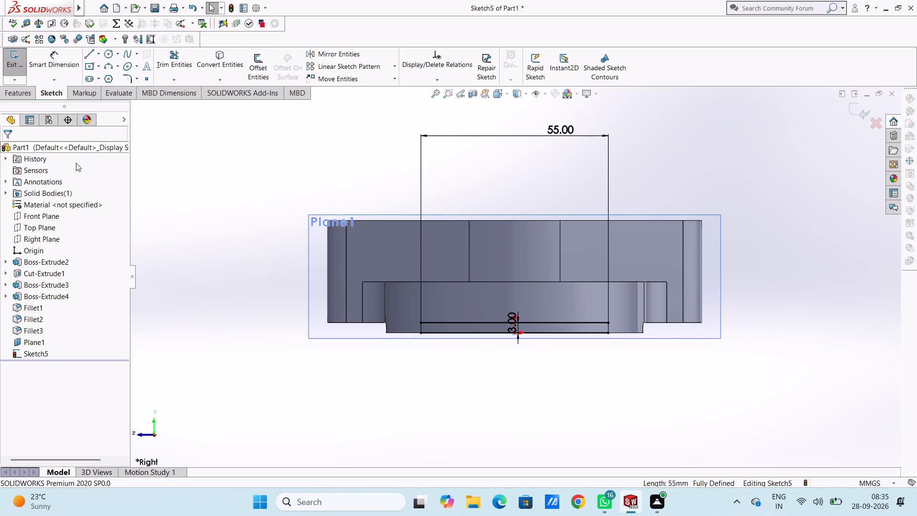
Draw a three-point arc of radius 2 mm from the 55 mm bottom line's left endpoint to the upper offset line.
click(109, 67)
scroll(501, 328, down, 2)
scroll(455, 323, down, 4)
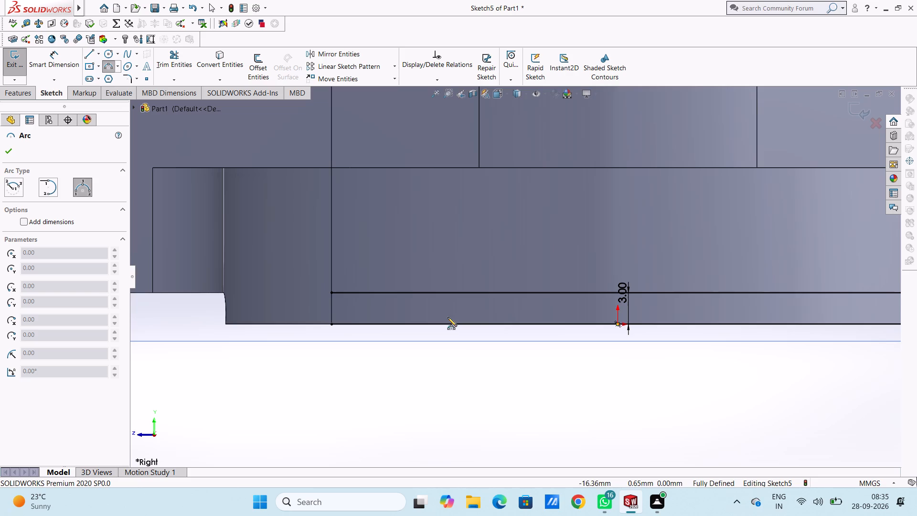
click(334, 324)
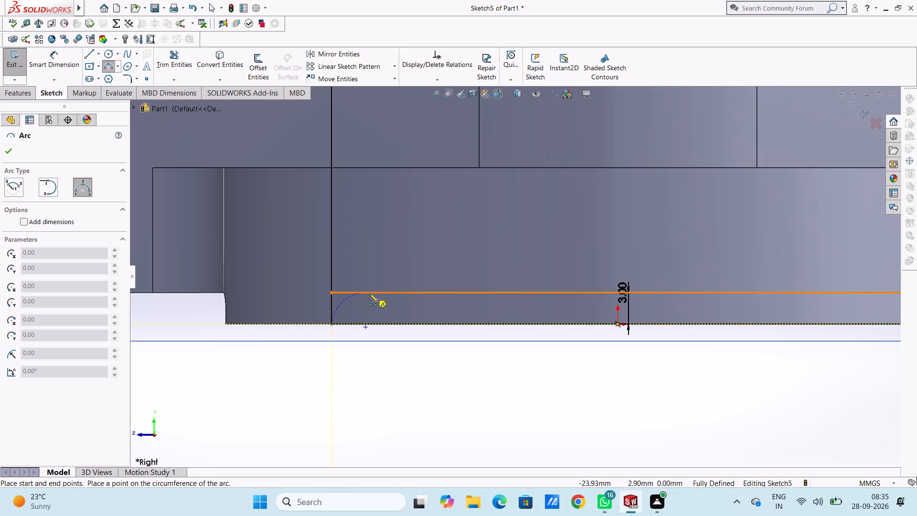
click(375, 293)
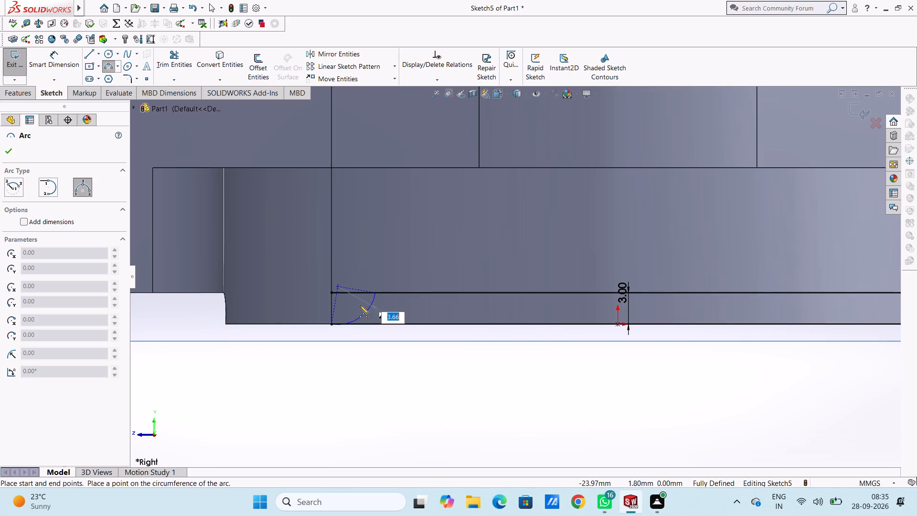
key(2)
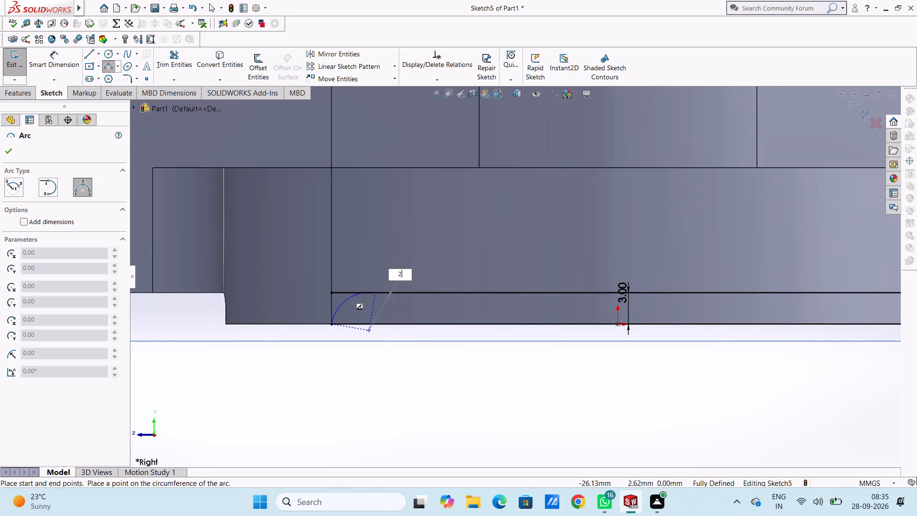
key(Return)
Draw a matching three-point arc of radius 2 mm from the bottom line's right endpoint to the upper offset line.
scroll(338, 301, up, 9)
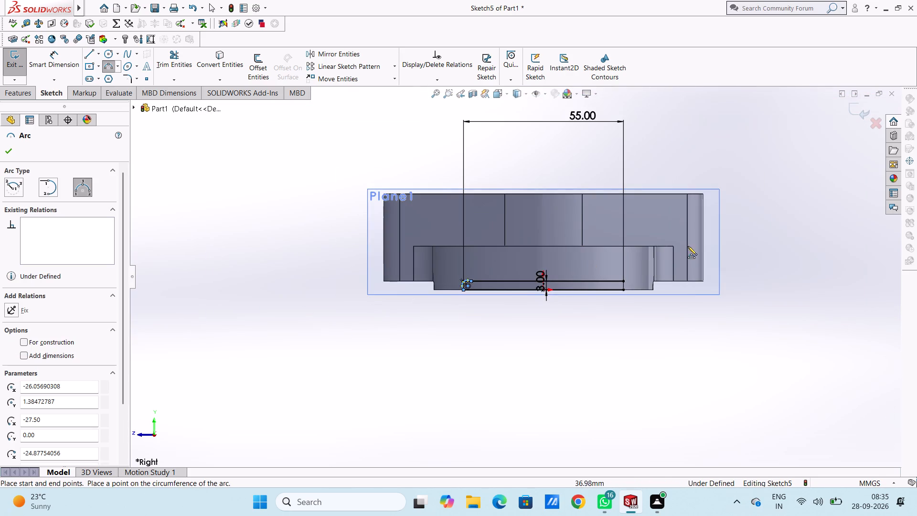
scroll(656, 283, down, 6)
scroll(547, 281, down, 4)
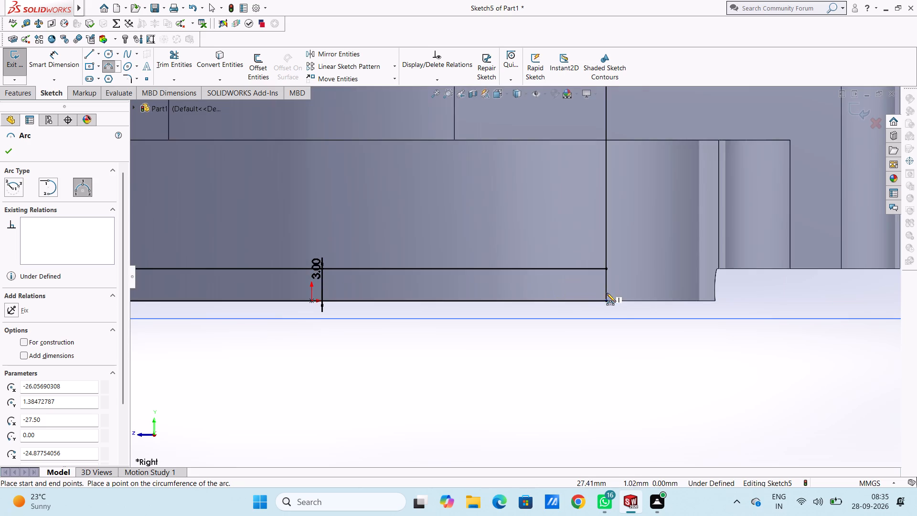
click(606, 300)
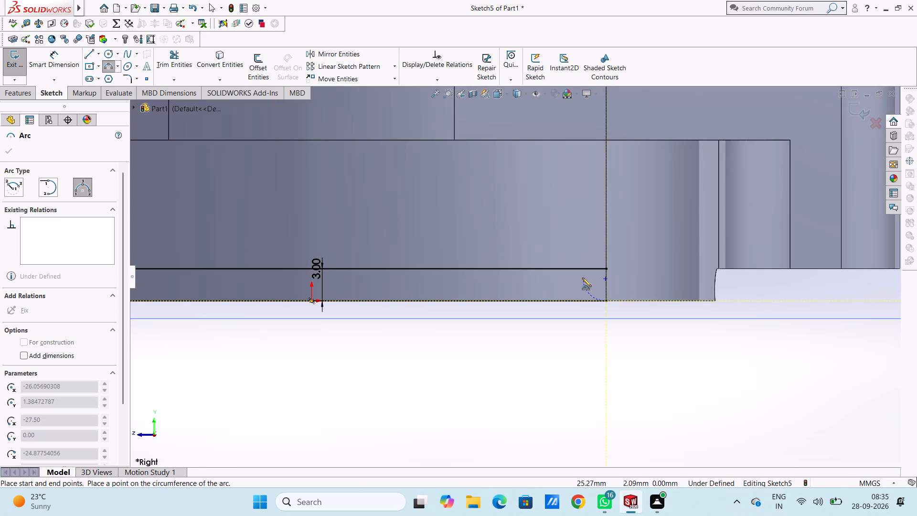
click(572, 269)
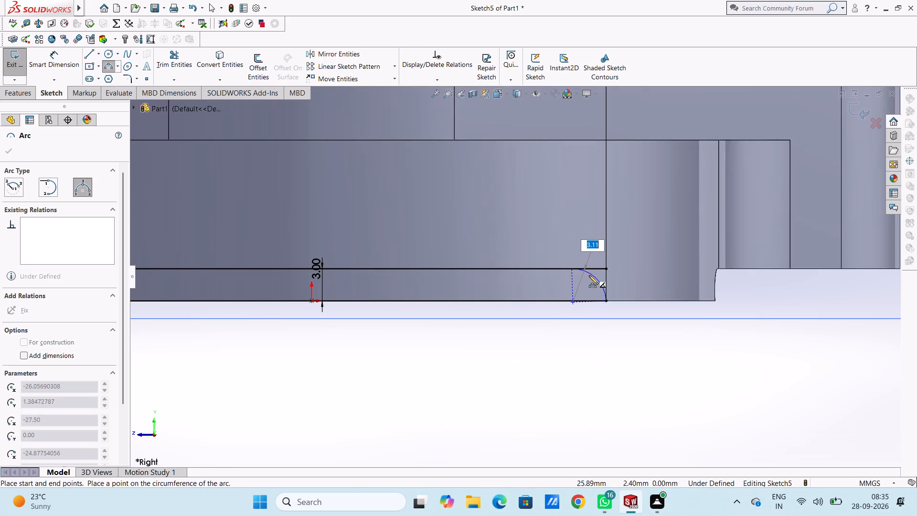
key(2)
key(Return)
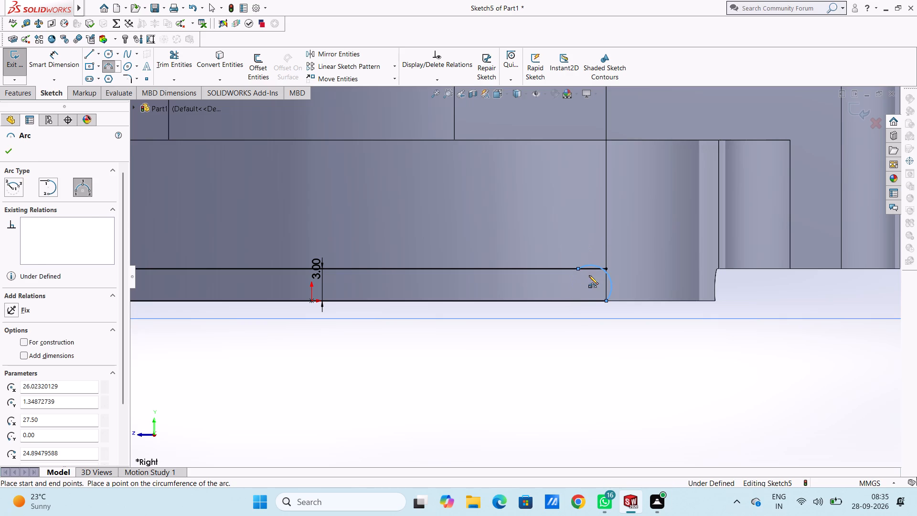
key(Escape)
Add a 2 mm radius dimension to the arc at the left end of the profile.
scroll(589, 275, up, 5)
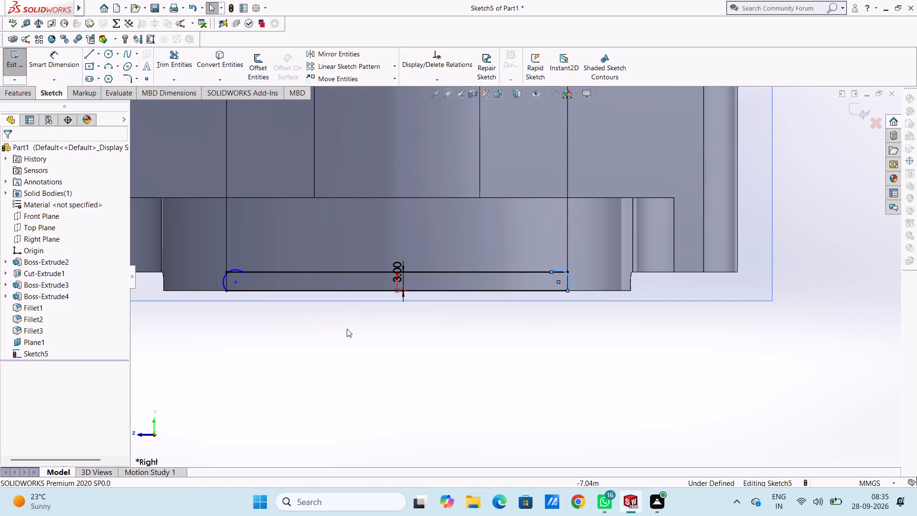
scroll(346, 302, up, 3)
click(43, 69)
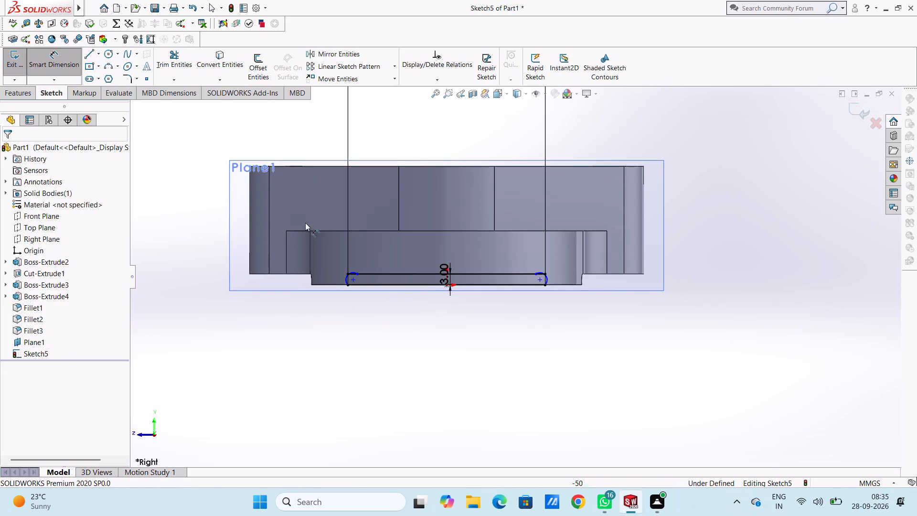
scroll(377, 227, down, 3)
click(346, 319)
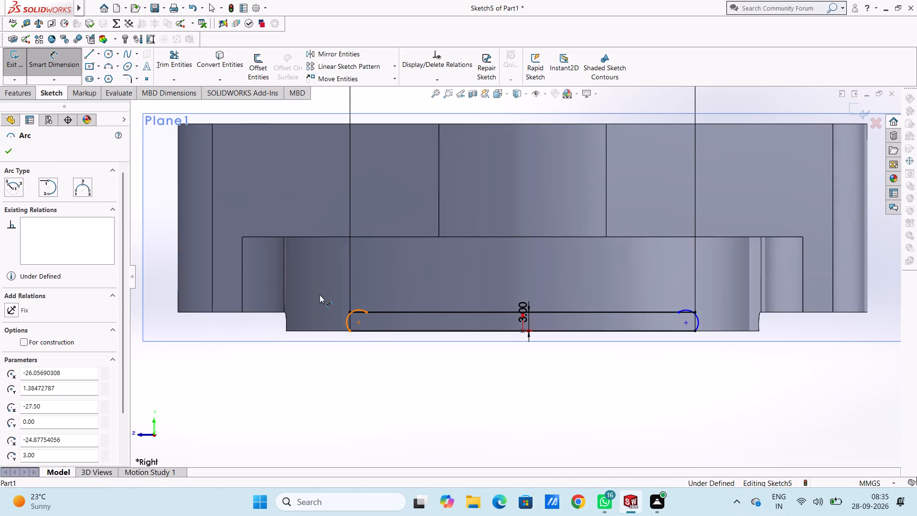
scroll(317, 287, up, 4)
click(276, 217)
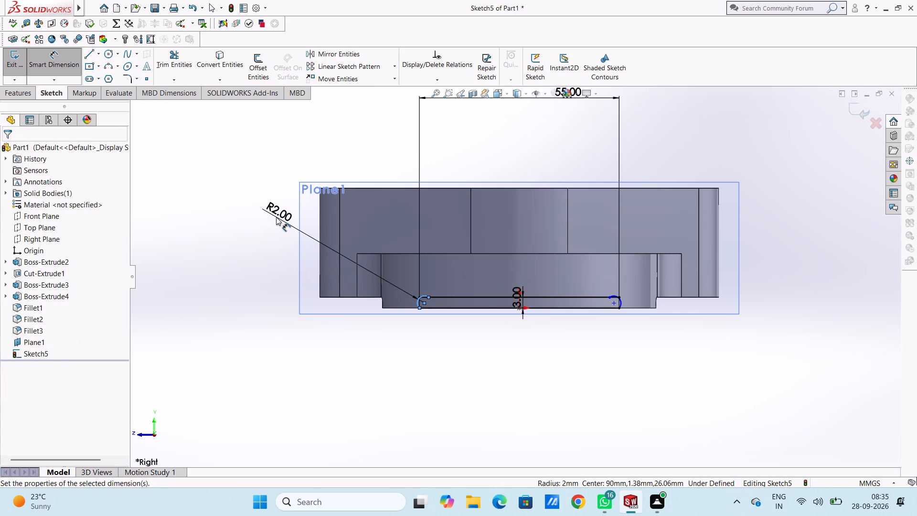
click(235, 200)
click(213, 215)
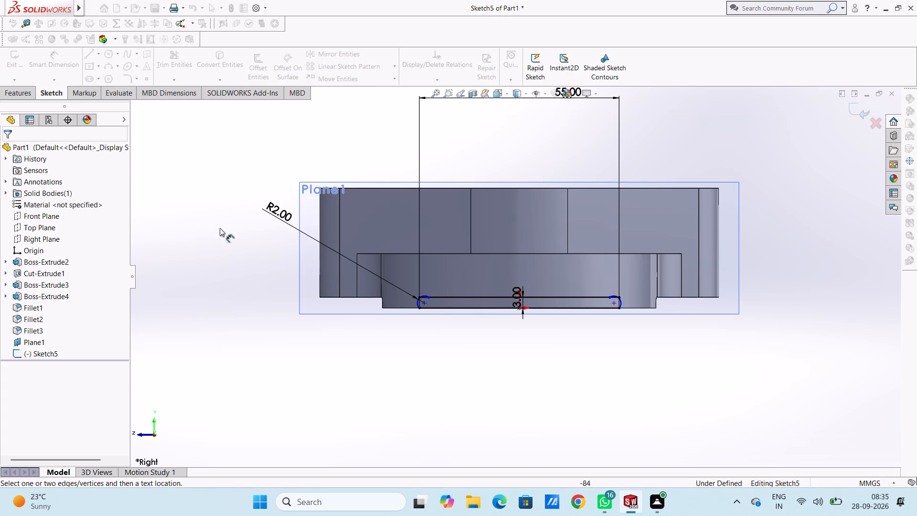
Add a 2 mm radius dimension to the arc at the right end of the profile.
scroll(620, 301, down, 6)
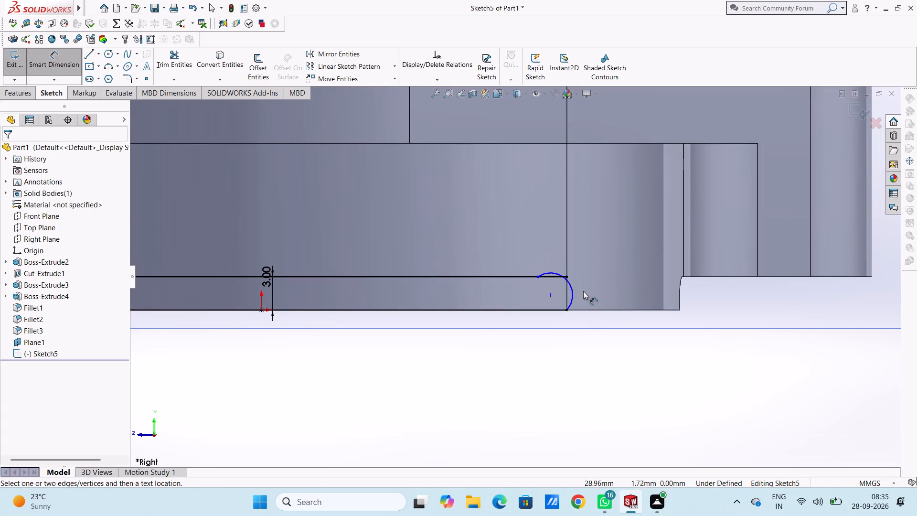
click(572, 289)
scroll(711, 265, up, 5)
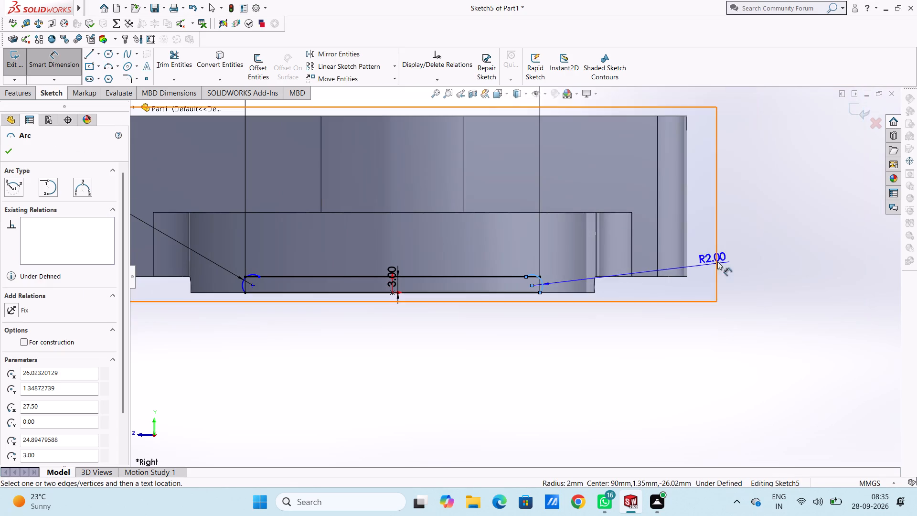
click(766, 215)
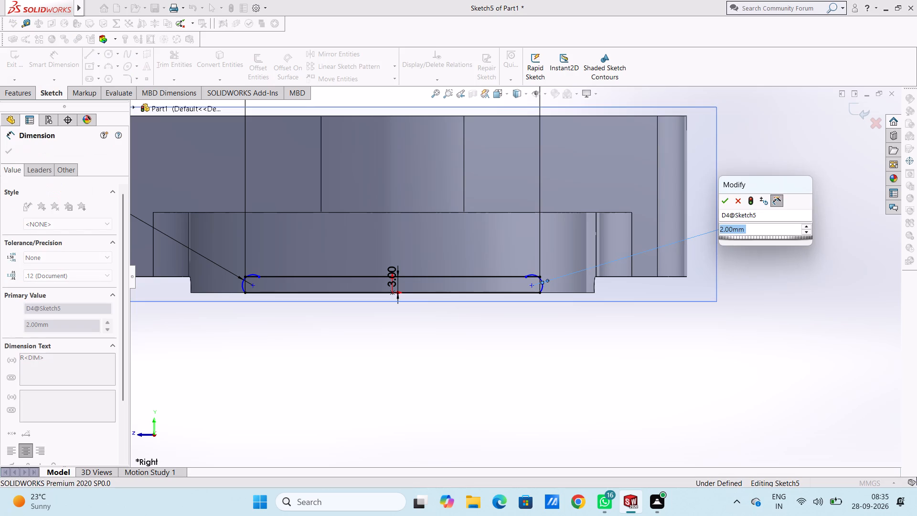
click(729, 202)
click(738, 170)
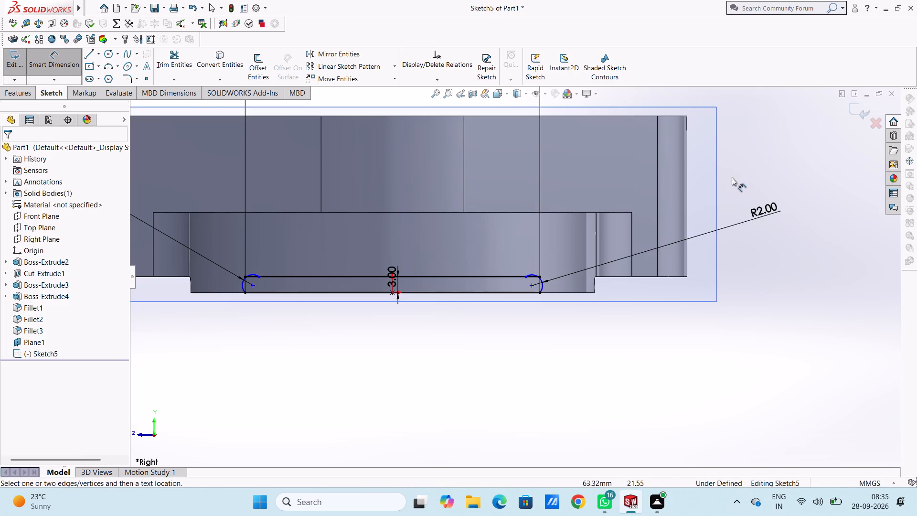
key(Escape)
key(Escape)
key(Escape)
Make the right-end arc tangent to the upper offset line.
scroll(539, 282, down, 6)
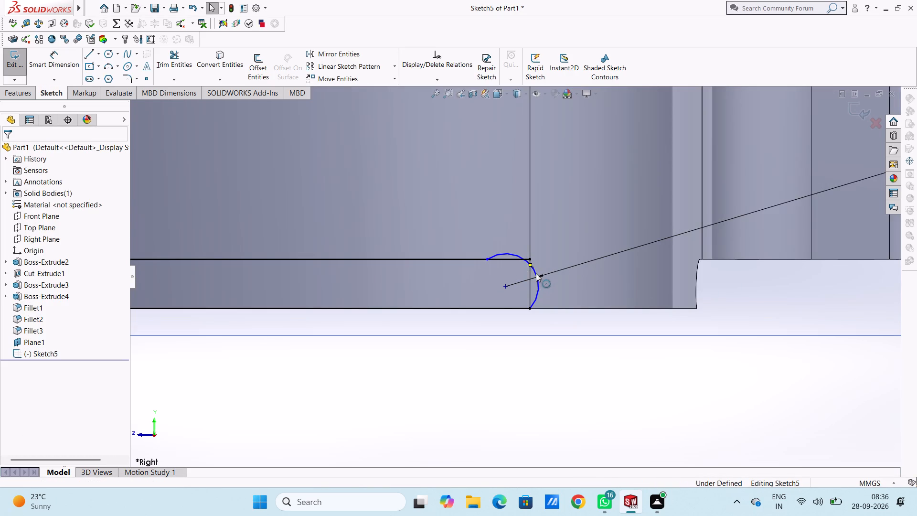
click(536, 273)
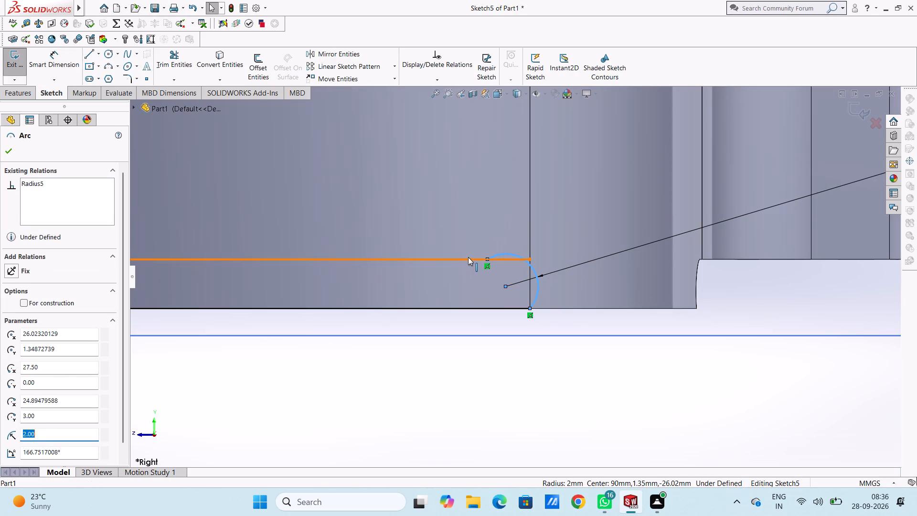
ctrl+click(468, 257)
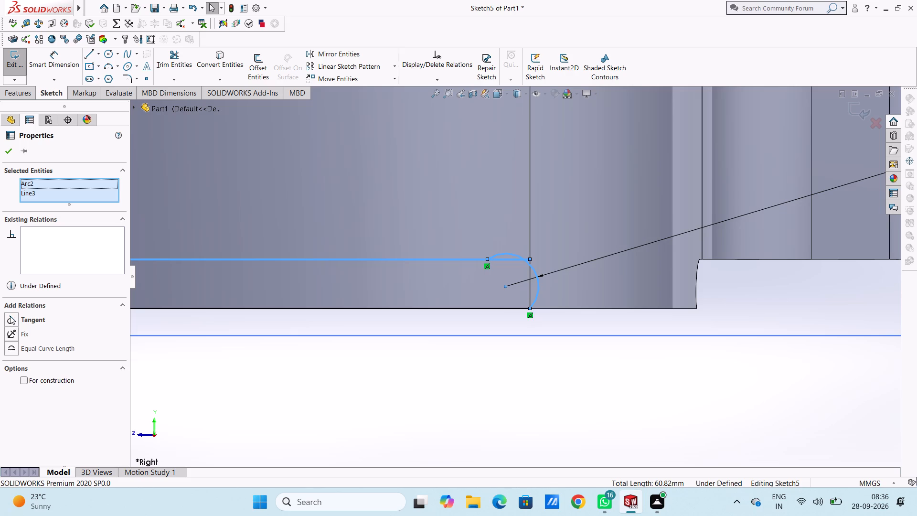
click(10, 316)
click(360, 387)
Make the left-end arc tangent to the upper offset line.
scroll(357, 385, up, 6)
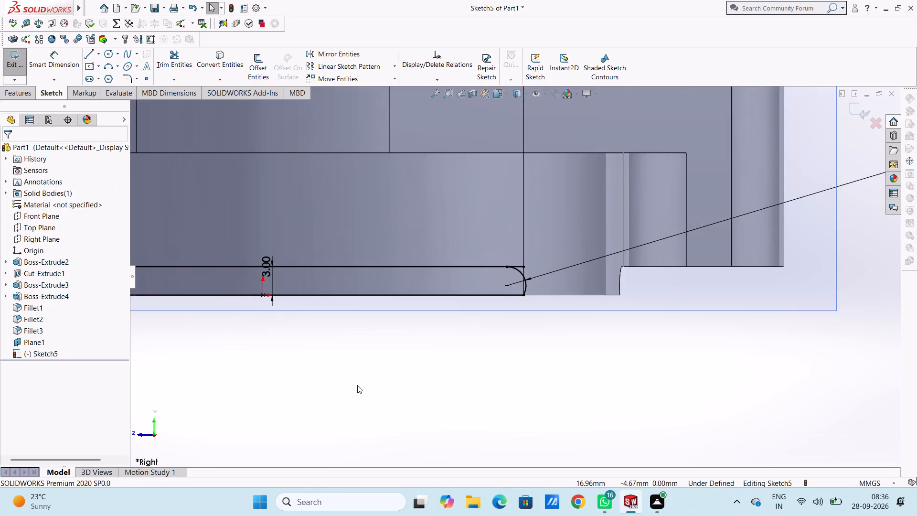
scroll(352, 381, up, 3)
scroll(323, 300, down, 4)
scroll(468, 178, down, 6)
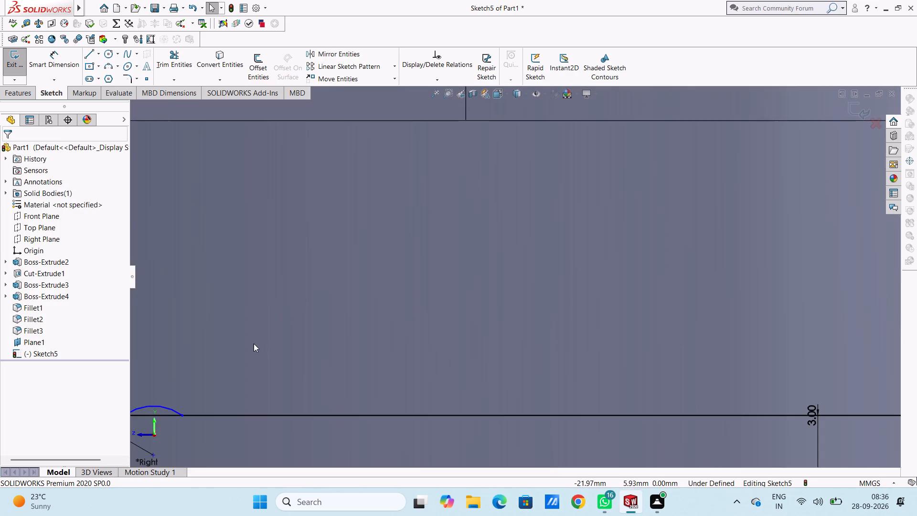
scroll(253, 344, up, 5)
scroll(399, 331, down, 2)
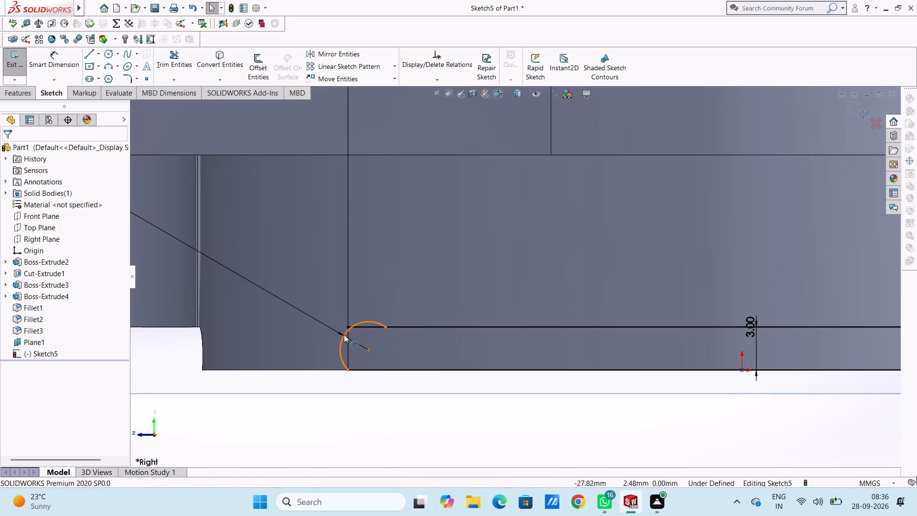
click(344, 334)
ctrl+click(367, 328)
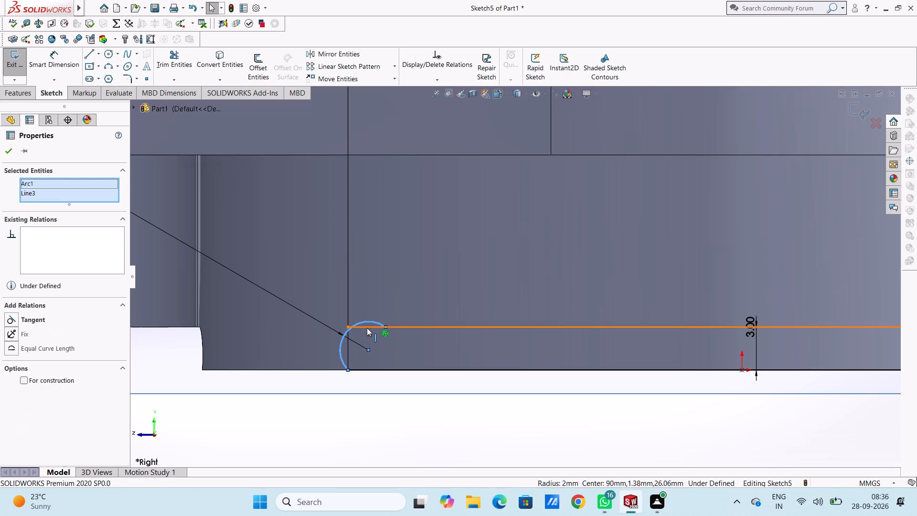
click(12, 322)
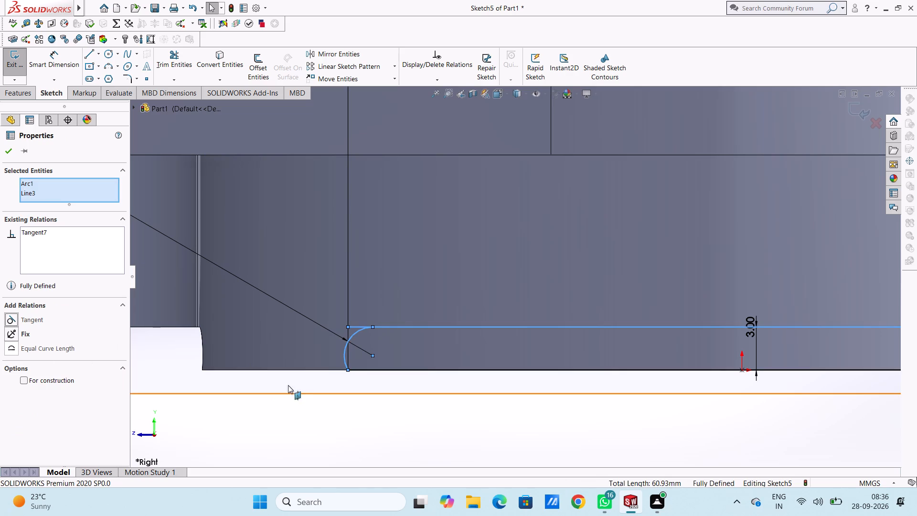
click(296, 414)
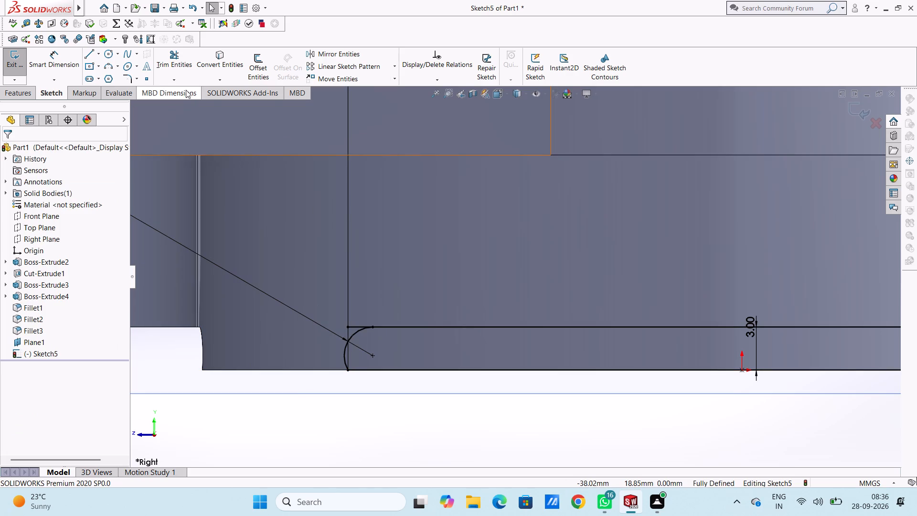
Trim the upper line's short overhangs beyond the arcs at both ends of the profile.
click(181, 59)
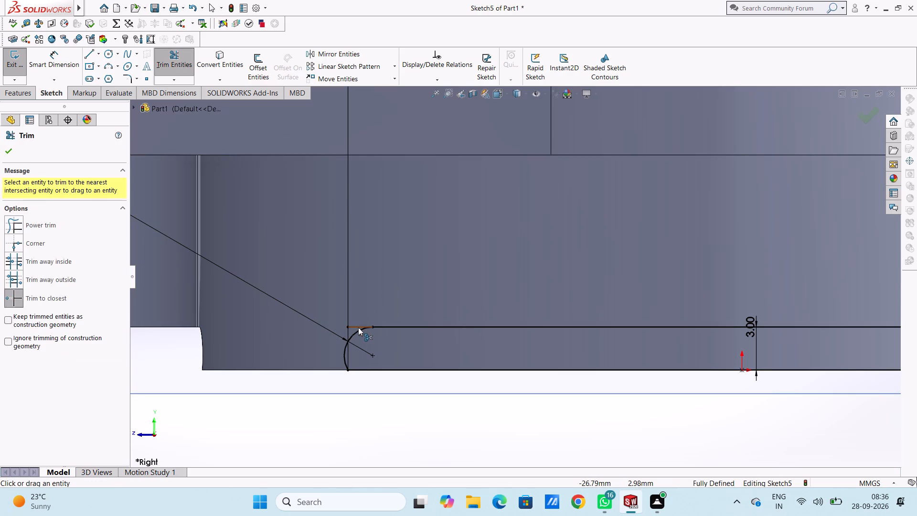
click(358, 327)
scroll(499, 332, up, 5)
scroll(764, 299, down, 5)
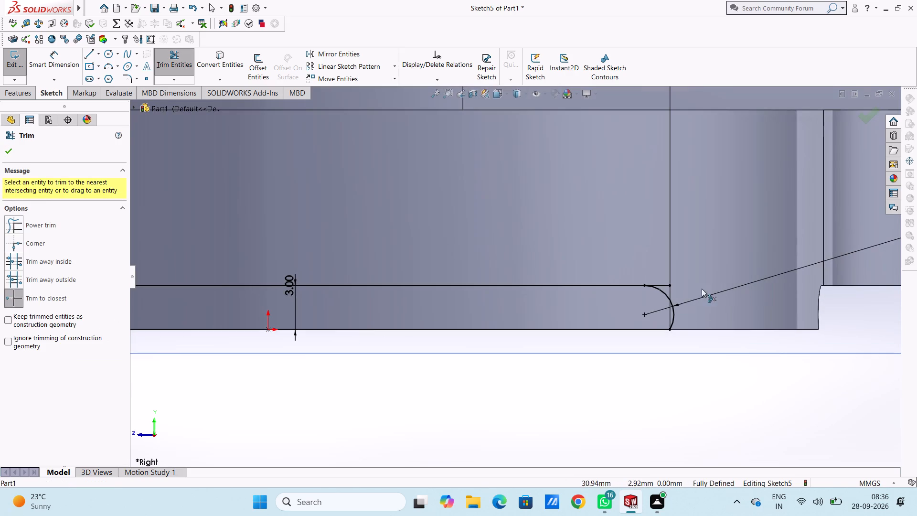
click(666, 285)
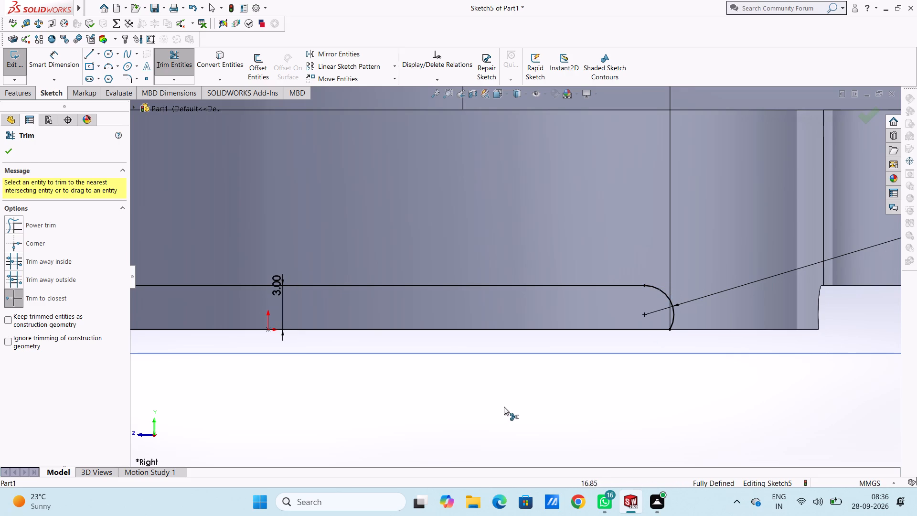
key(Escape)
key(Escape)
key(Escape)
Extrude-cut the round-cornered channel profile to a blind depth of 200 mm through the base plate's underside.
scroll(490, 410, up, 9)
scroll(451, 384, down, 1)
scroll(435, 363, up, 2)
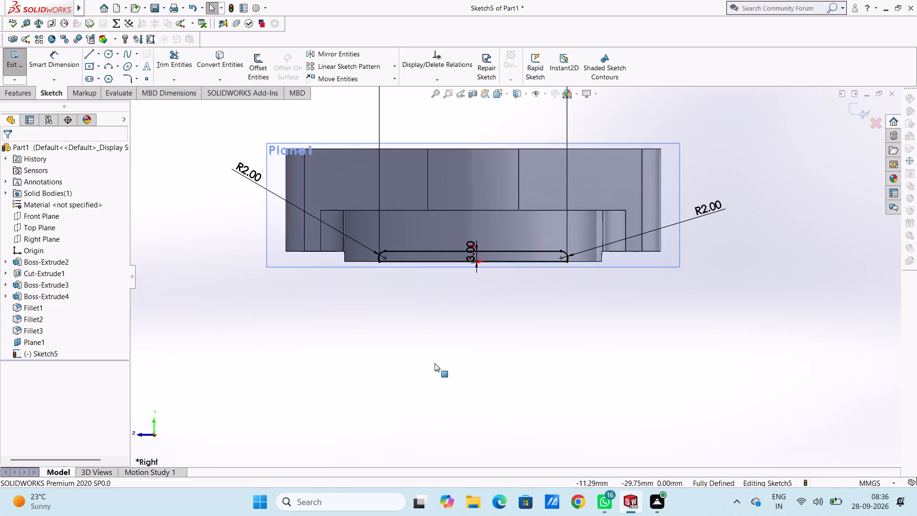
scroll(435, 363, up, 1)
middle_drag(370, 307, 419, 348)
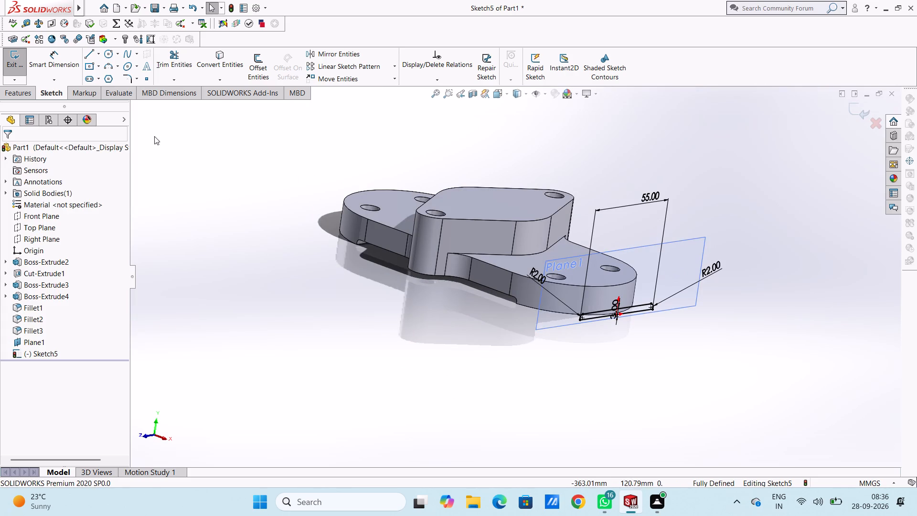
click(20, 98)
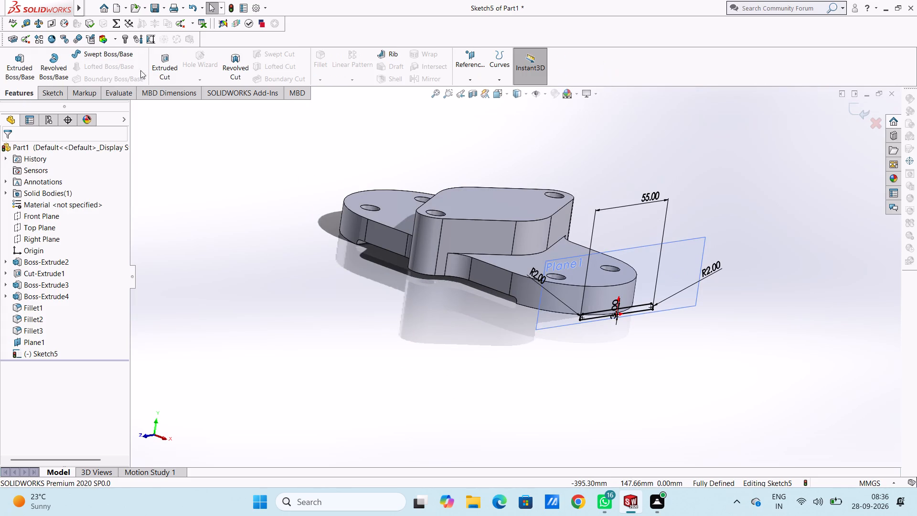
click(173, 60)
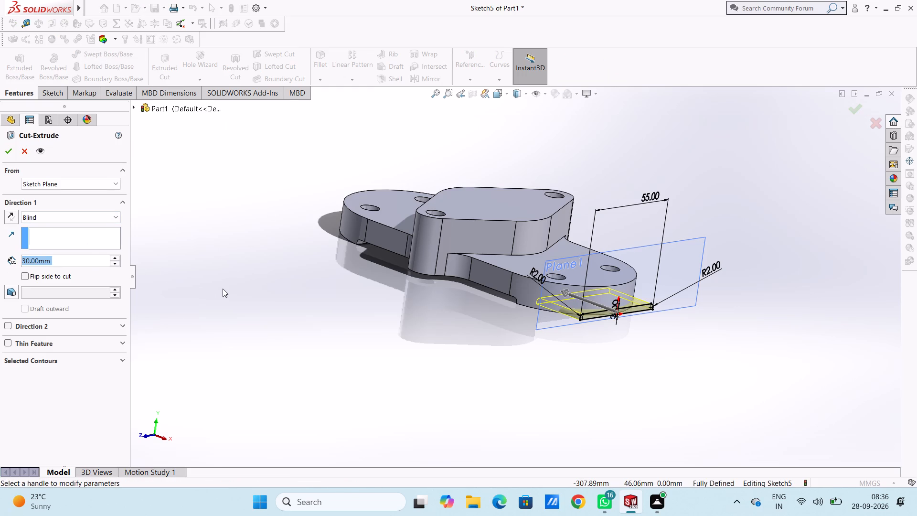
text(200)
key(Return)
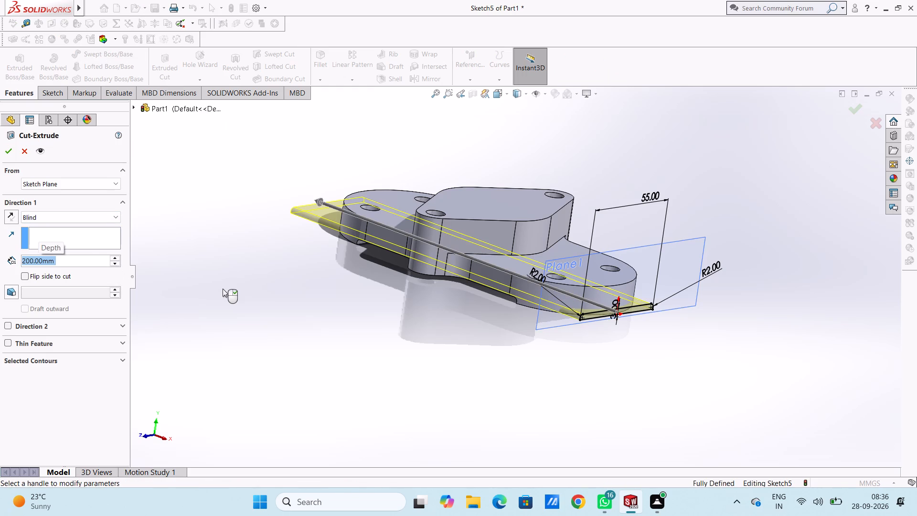
click(9, 150)
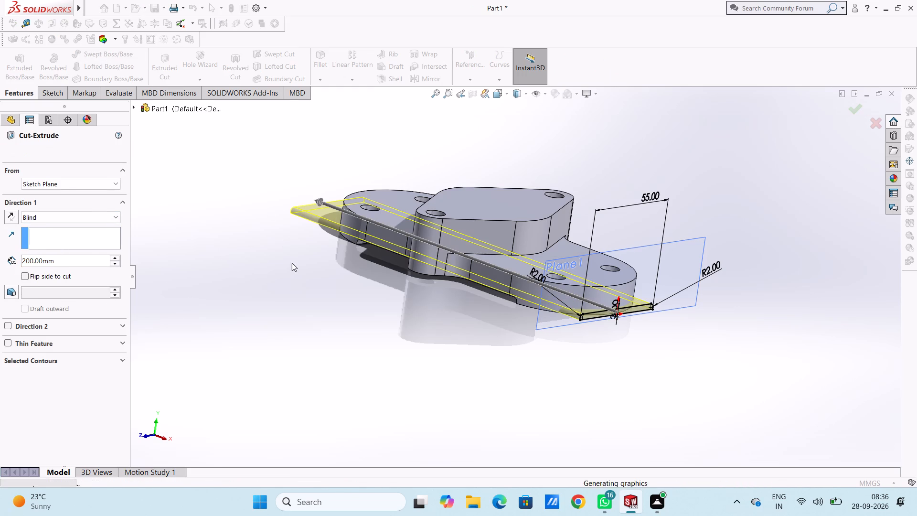
click(293, 269)
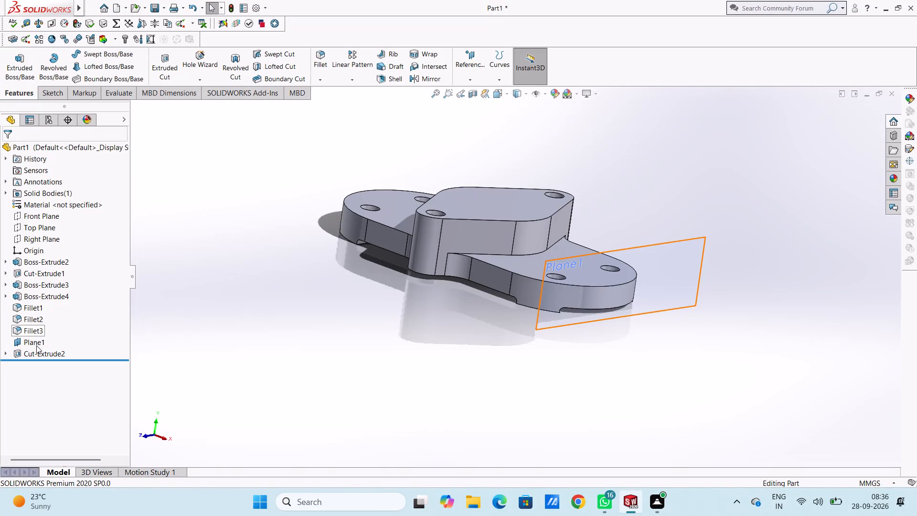
Hide the reference plane Plane1.
click(36, 345)
click(61, 332)
click(219, 328)
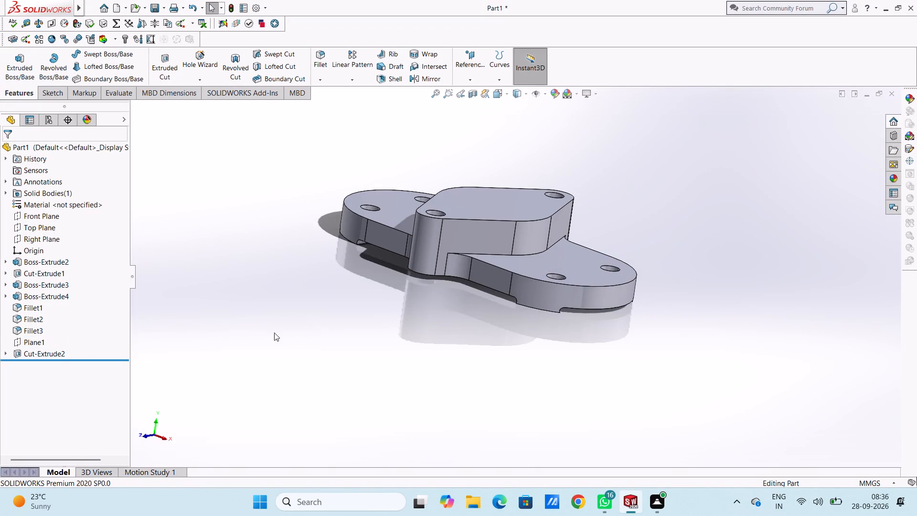
Examine the part from above, below and the sides, checking the underside channel and the lug boss.
scroll(314, 333, up, 1)
middle_drag(314, 332, 348, 331)
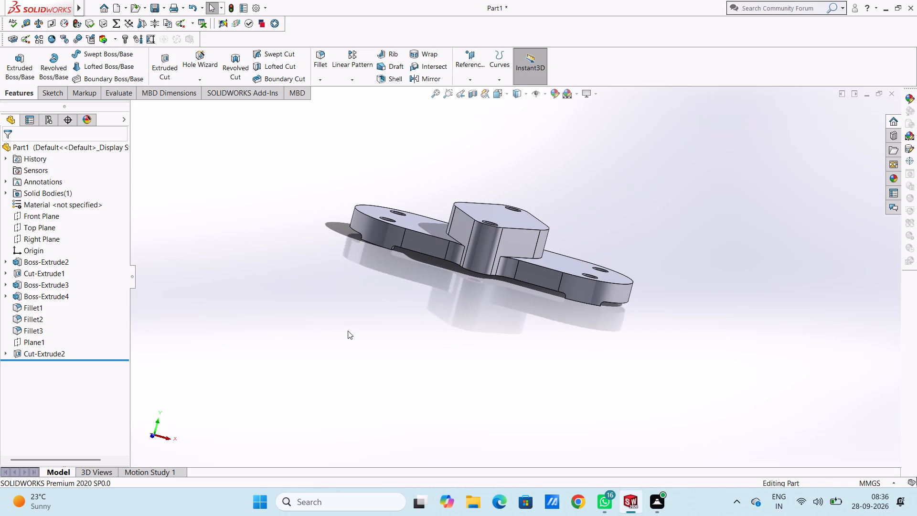
middle_drag(446, 367, 420, 369)
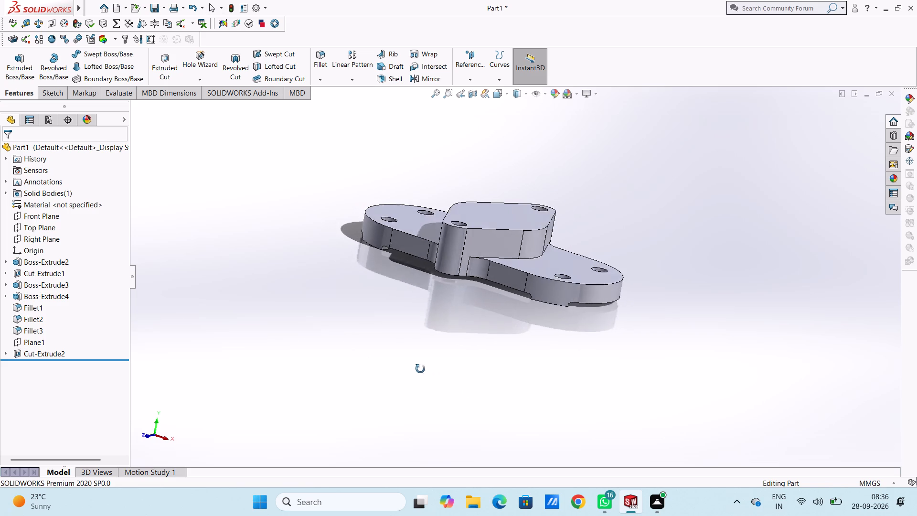
middle_drag(420, 369, 363, 366)
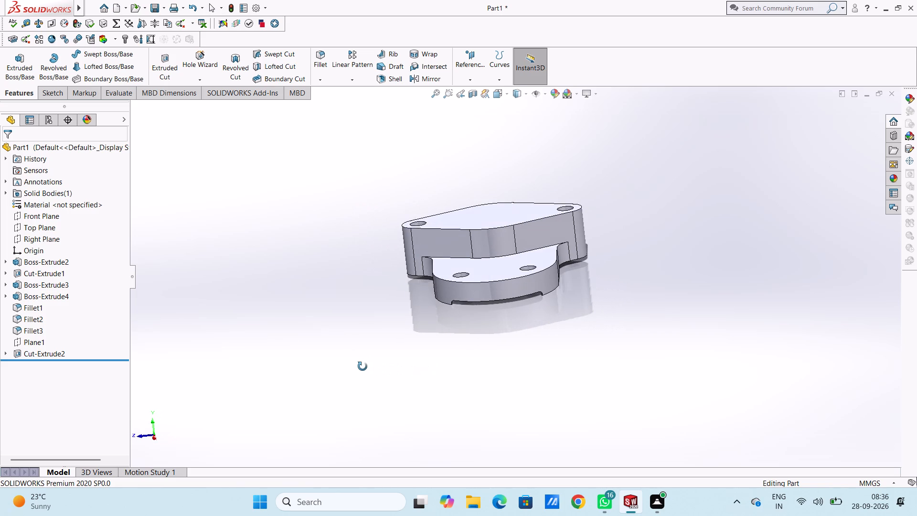
middle_drag(363, 366, 349, 367)
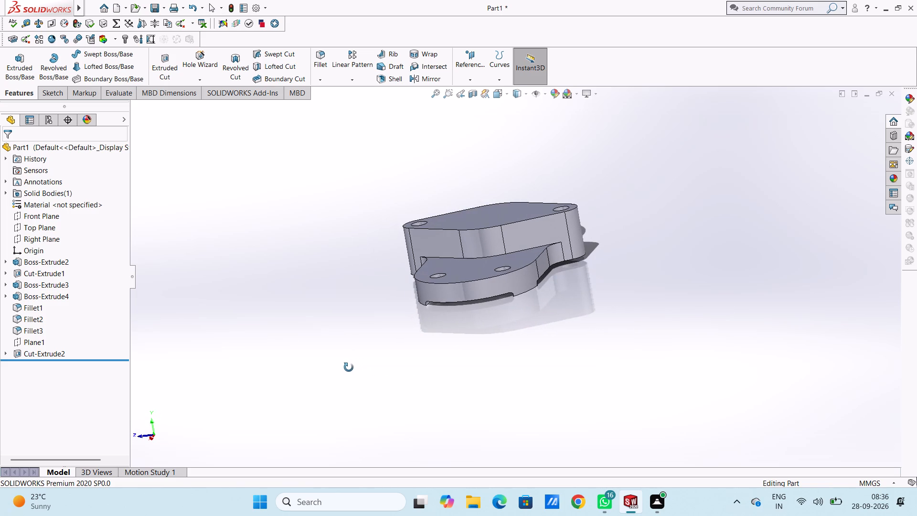
middle_drag(349, 367, 438, 366)
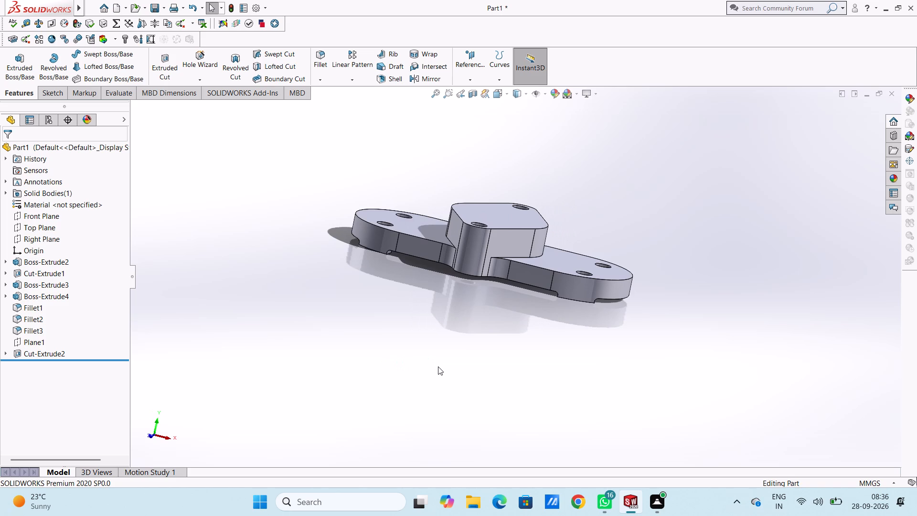
key(ctrl+7)
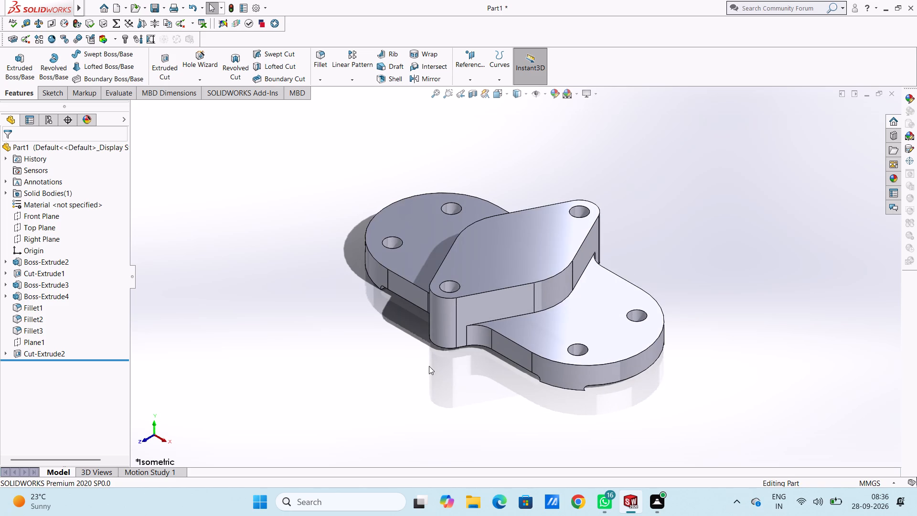
key(Escape)
key(Escape)
scroll(392, 382, up, 1)
middle_drag(392, 381, 370, 226)
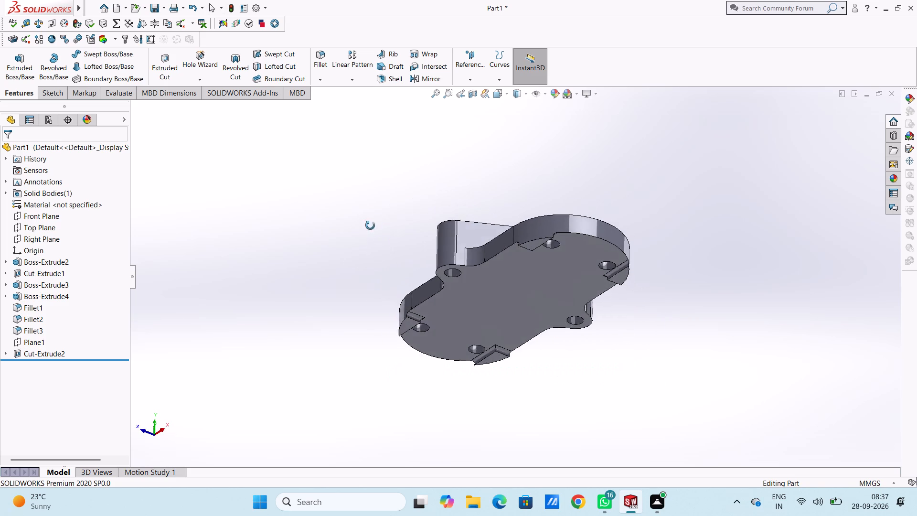
middle_drag(370, 226, 463, 297)
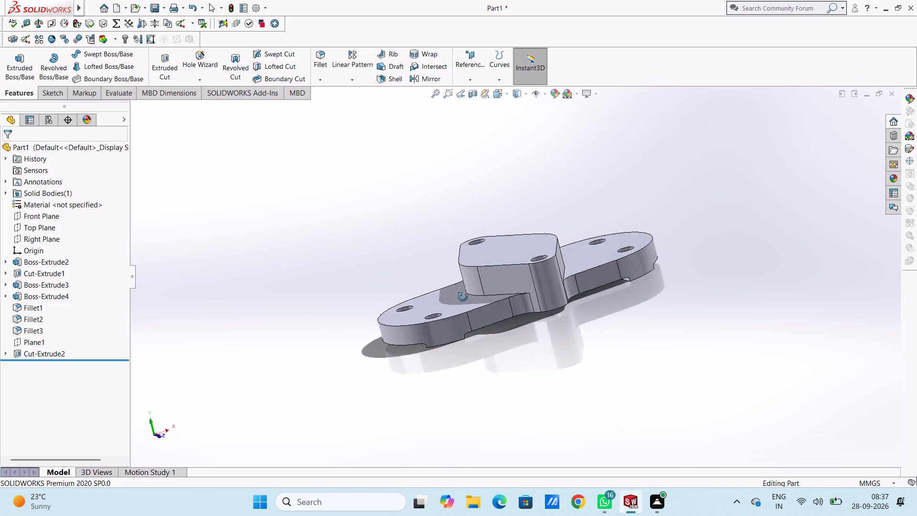
middle_drag(463, 297, 462, 299)
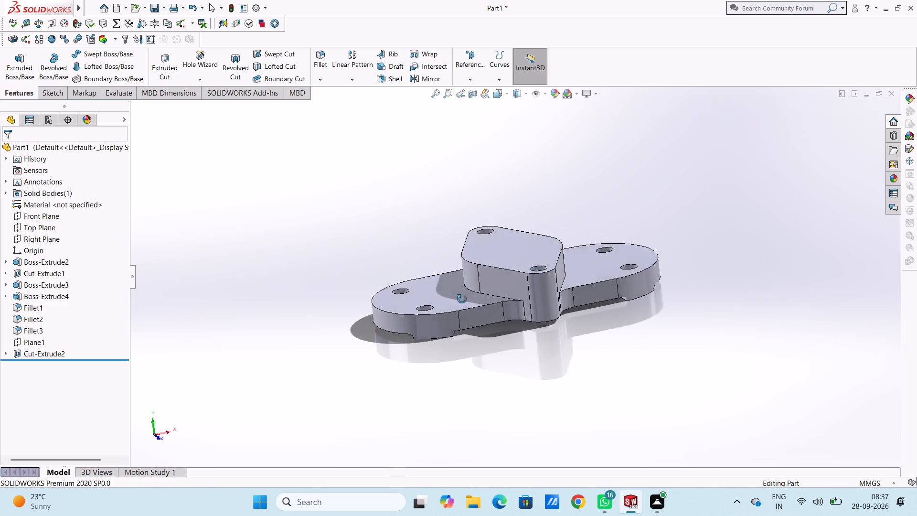
middle_drag(462, 299, 463, 266)
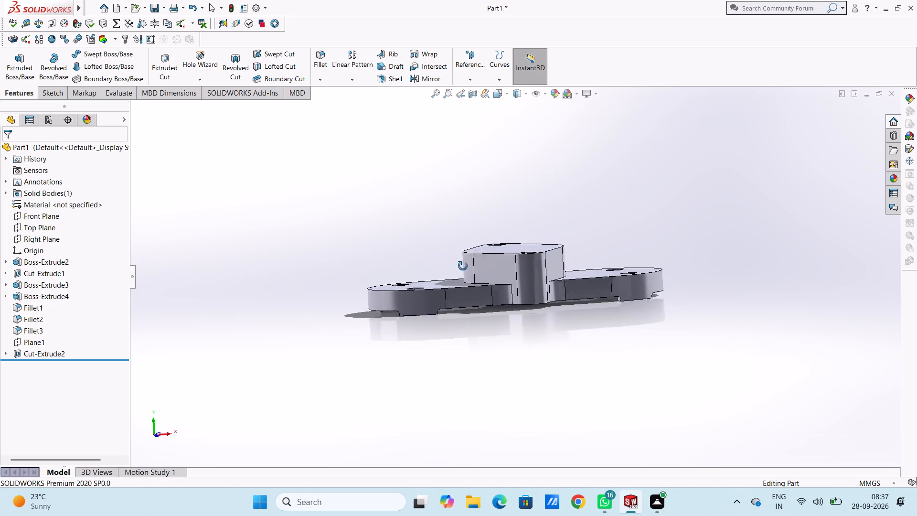
middle_drag(463, 266, 419, 276)
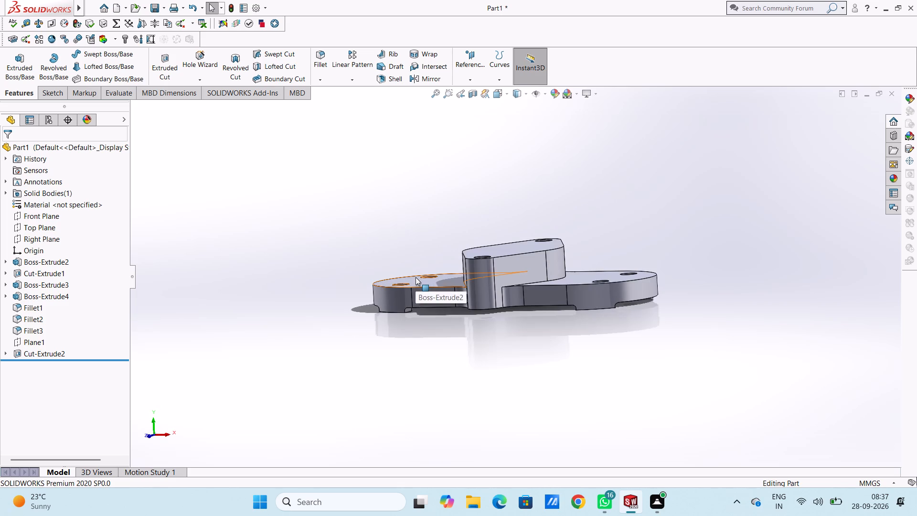
Sketch on the lug boss's top face two concentric circles of 12 mm and 25 mm radius, centred on the plate's left end arc.
key(ctrl+5)
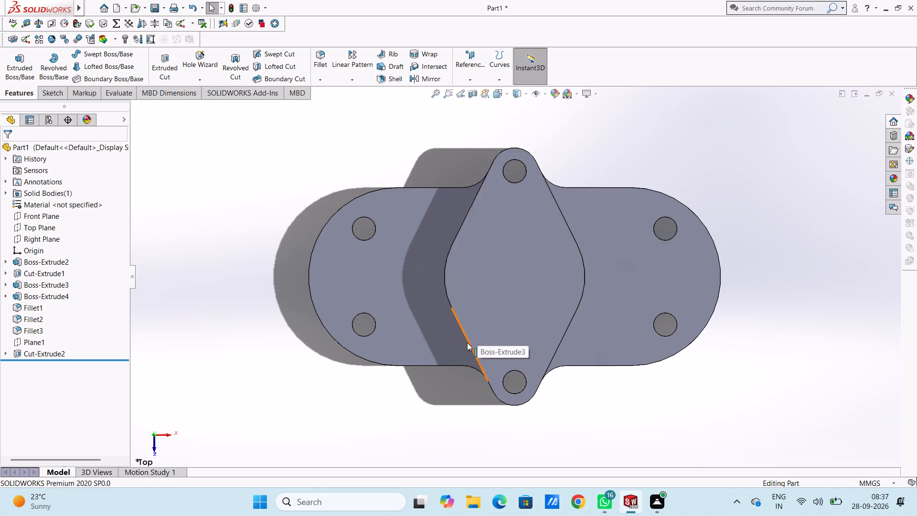
click(515, 285)
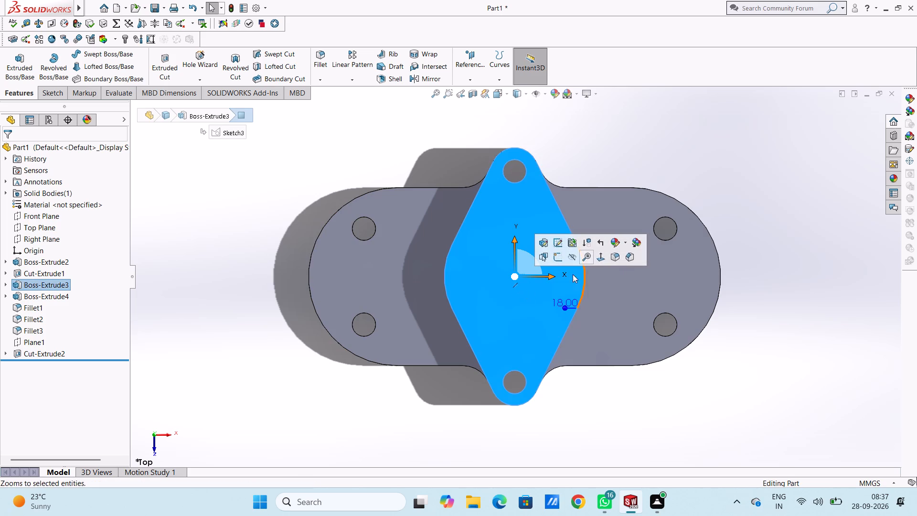
click(555, 261)
click(371, 168)
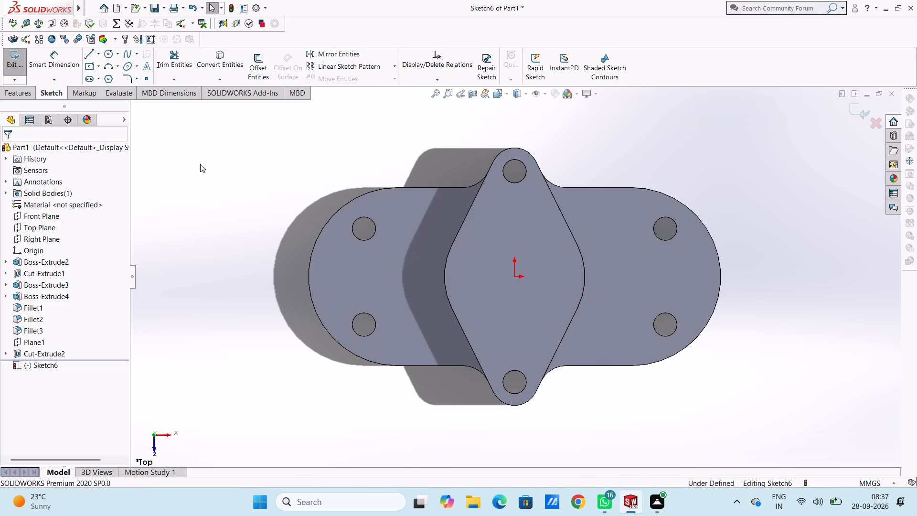
click(104, 54)
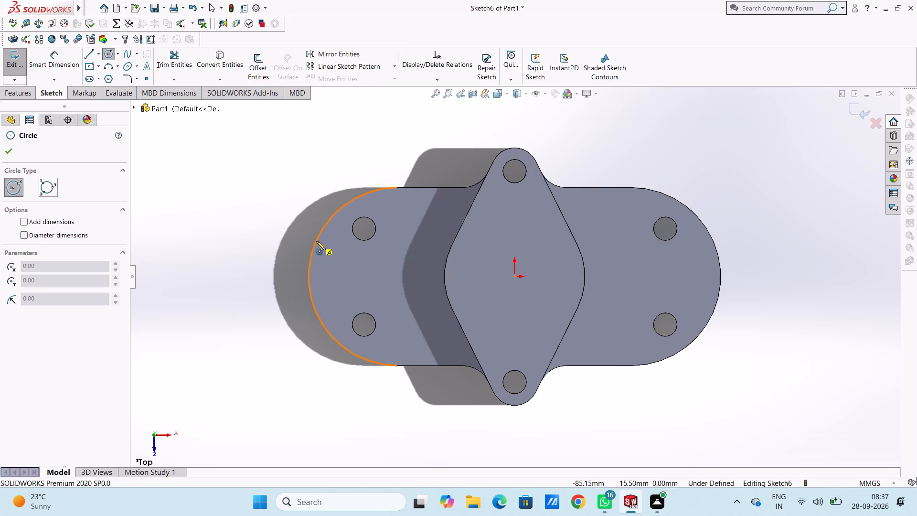
click(397, 275)
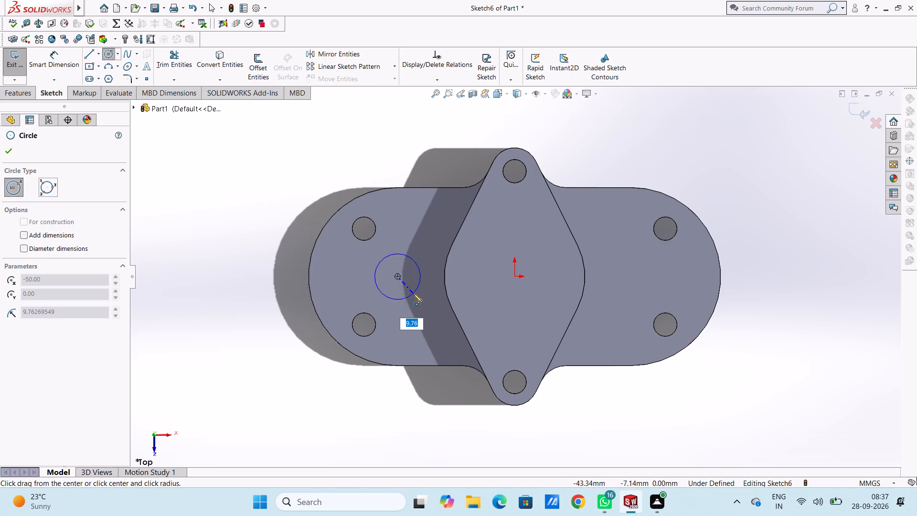
text(12)
key(Return)
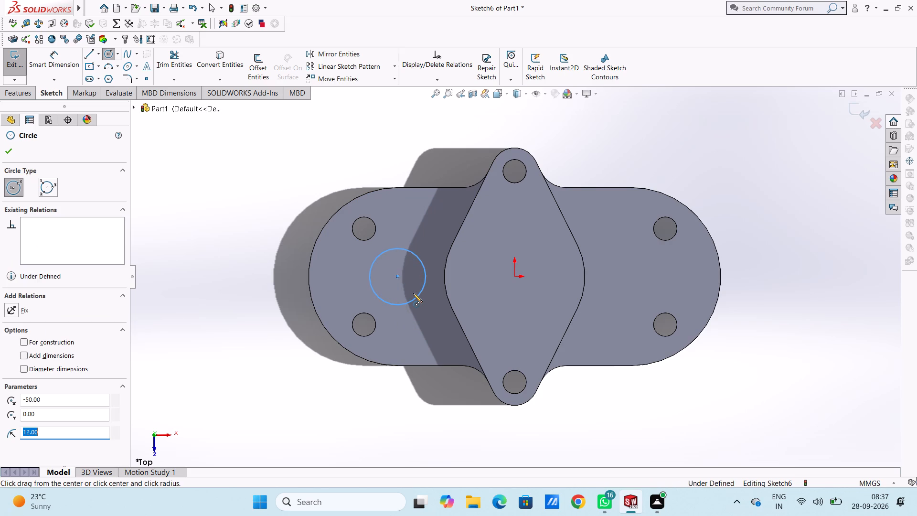
click(397, 275)
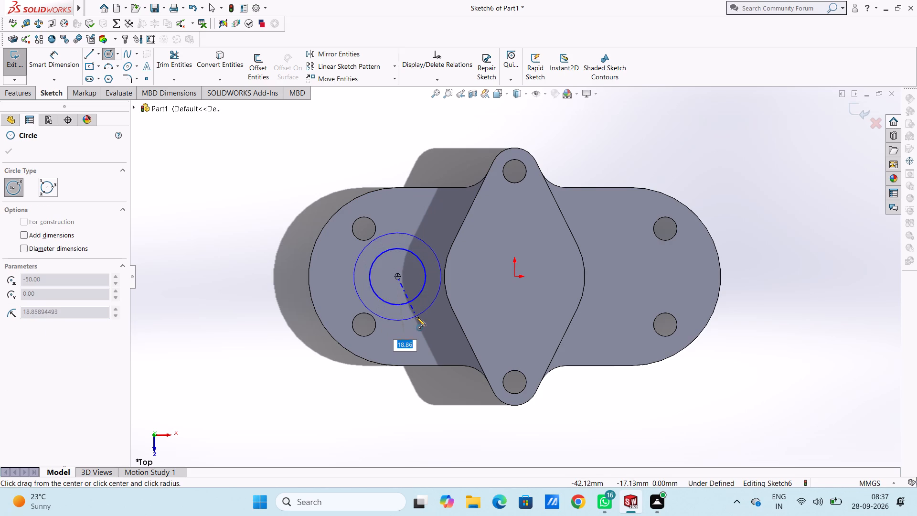
text(25)
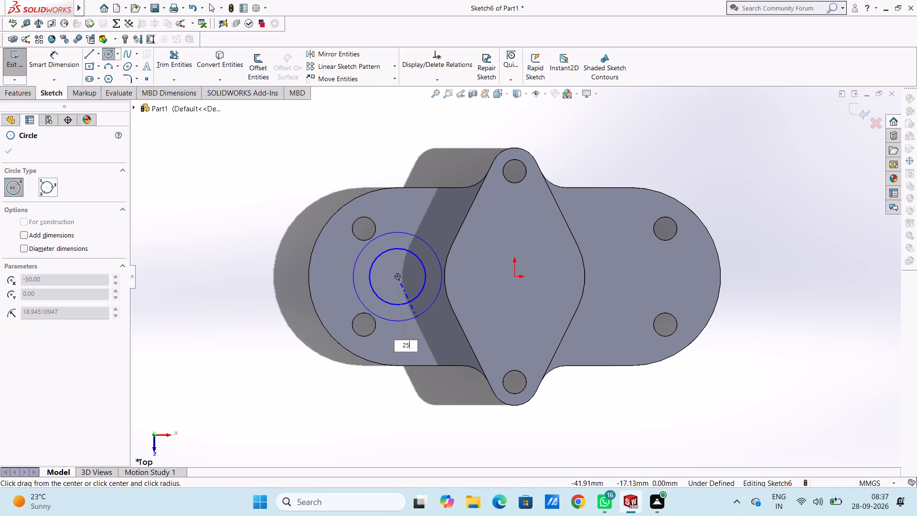
key(Return)
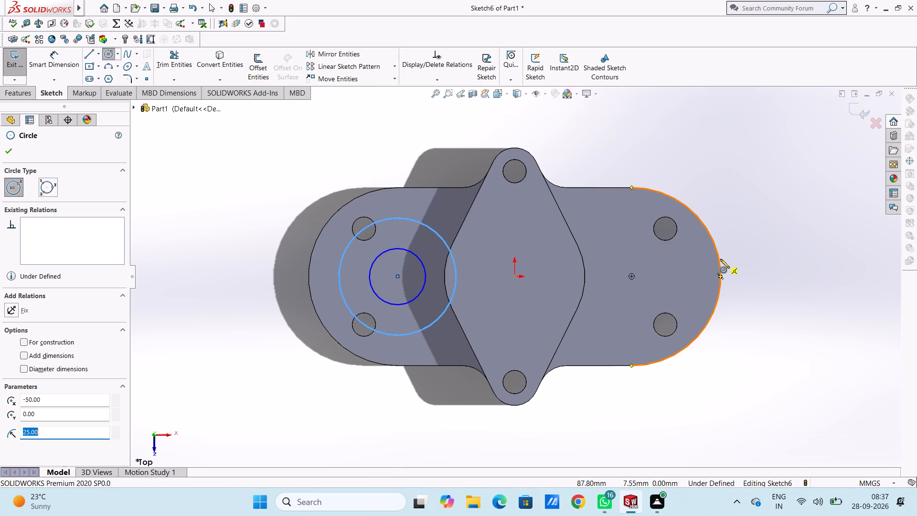
Sketch two concentric circles of 12 mm and 6 mm radius, centred on the plate's right end arc.
click(630, 275)
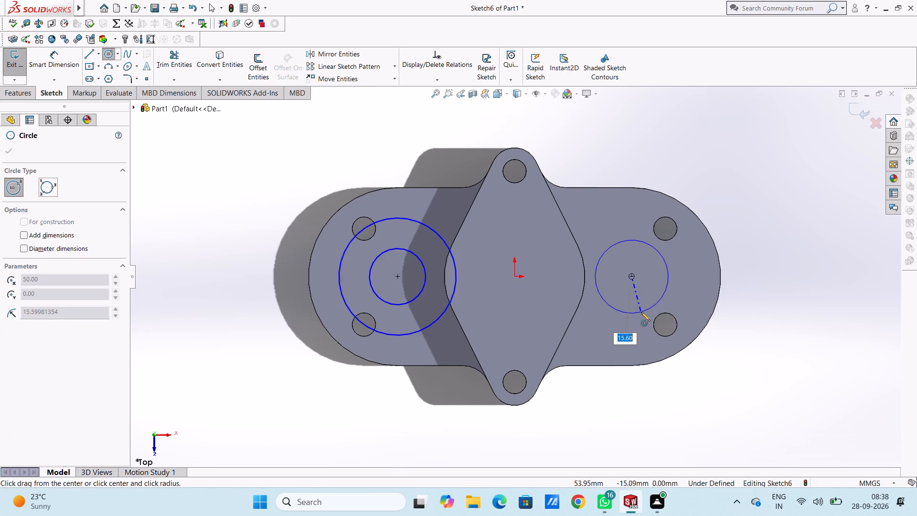
text(12)
key(Return)
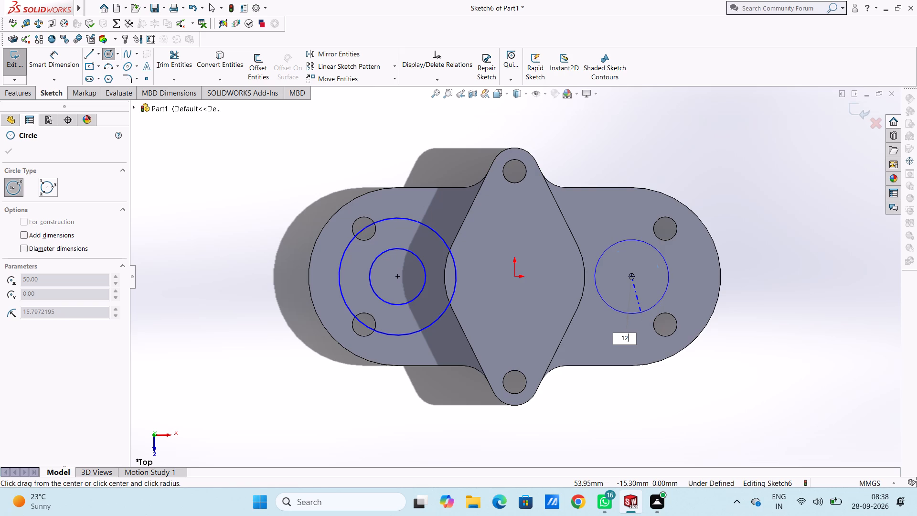
click(630, 275)
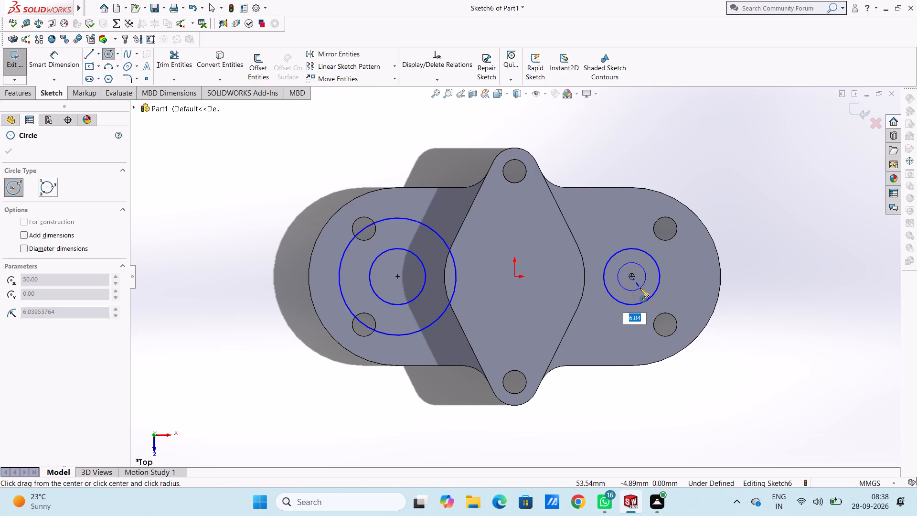
key(6)
key(Return)
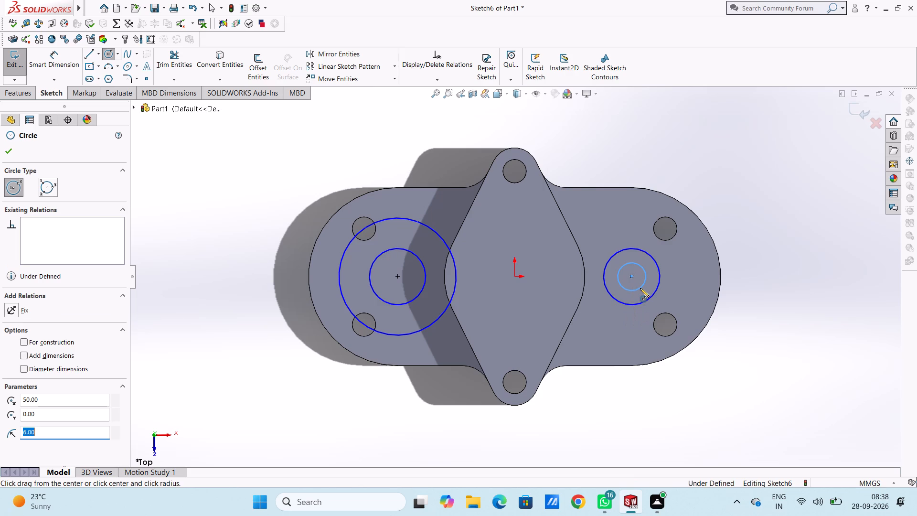
click(11, 156)
Dimension the larger circle at the plate's left end with a 24 mm diameter.
click(53, 64)
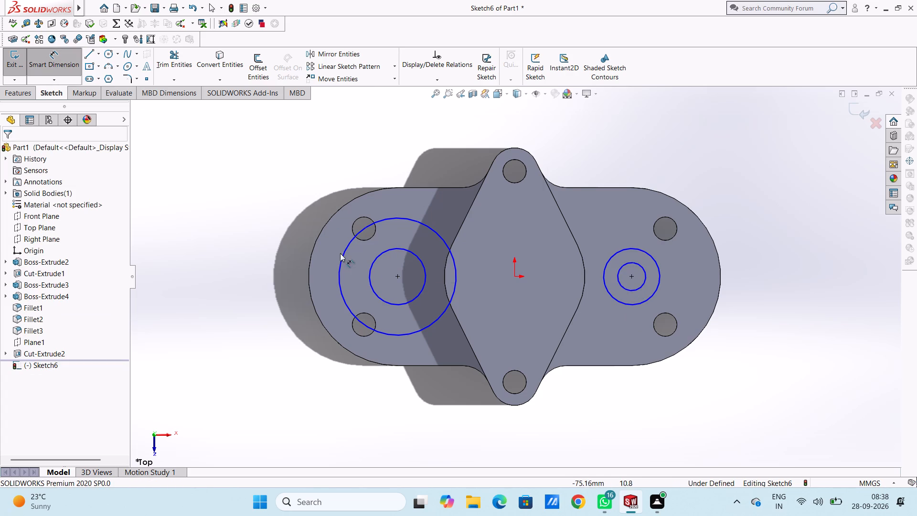
click(341, 259)
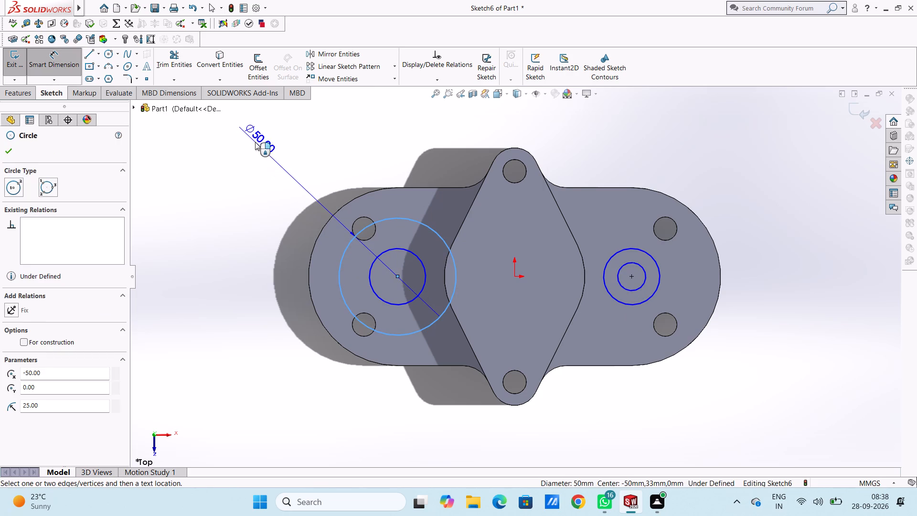
click(255, 141)
text(24)
key(Return)
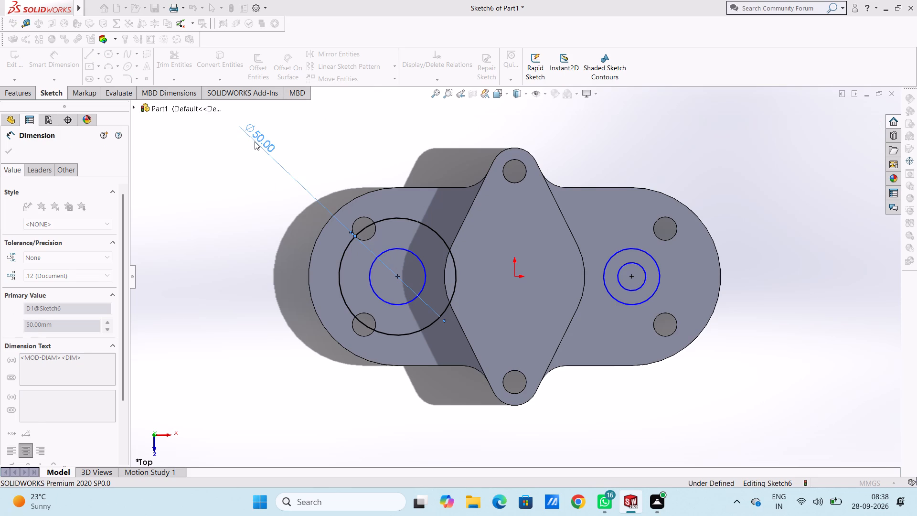
click(237, 218)
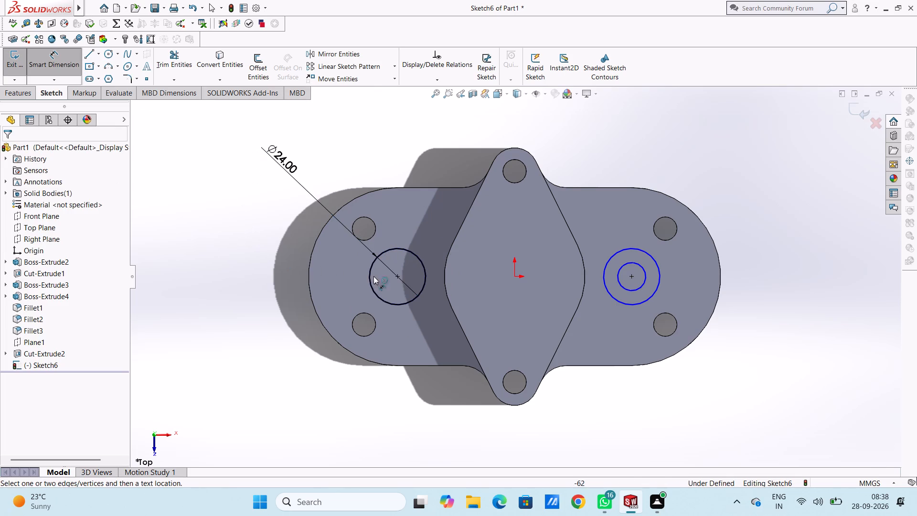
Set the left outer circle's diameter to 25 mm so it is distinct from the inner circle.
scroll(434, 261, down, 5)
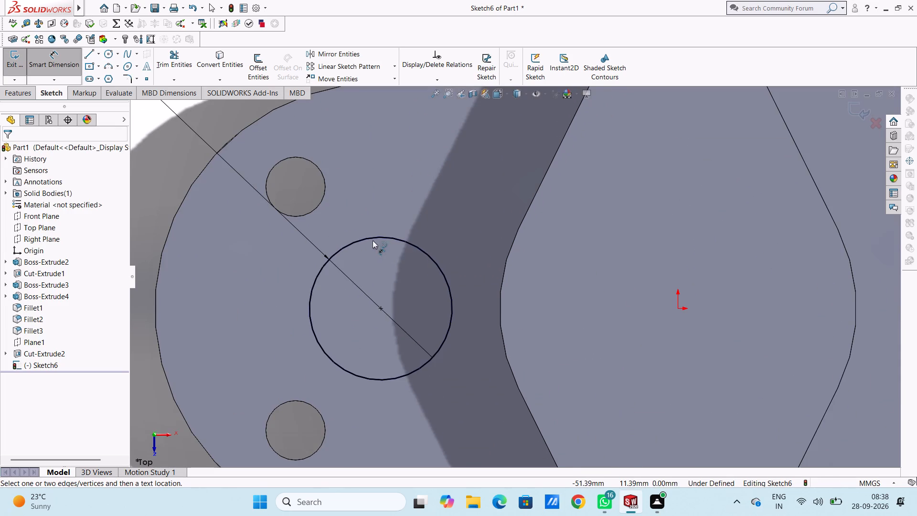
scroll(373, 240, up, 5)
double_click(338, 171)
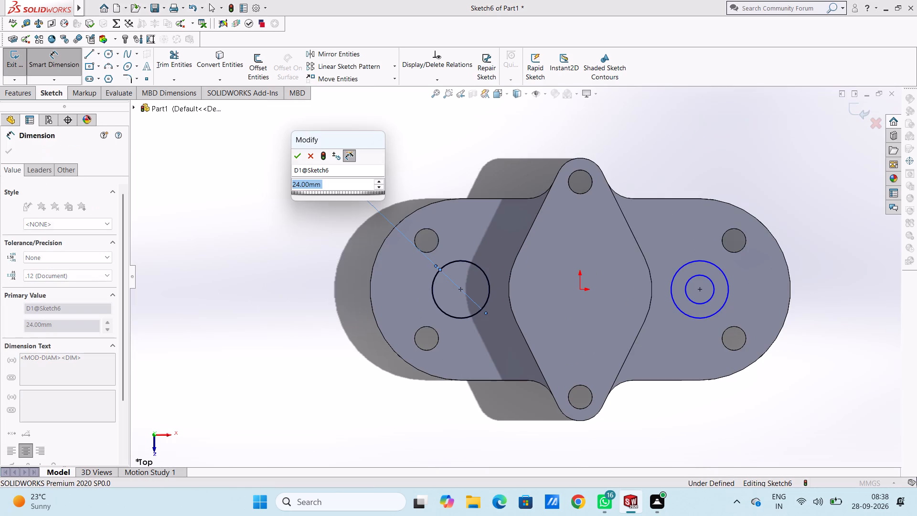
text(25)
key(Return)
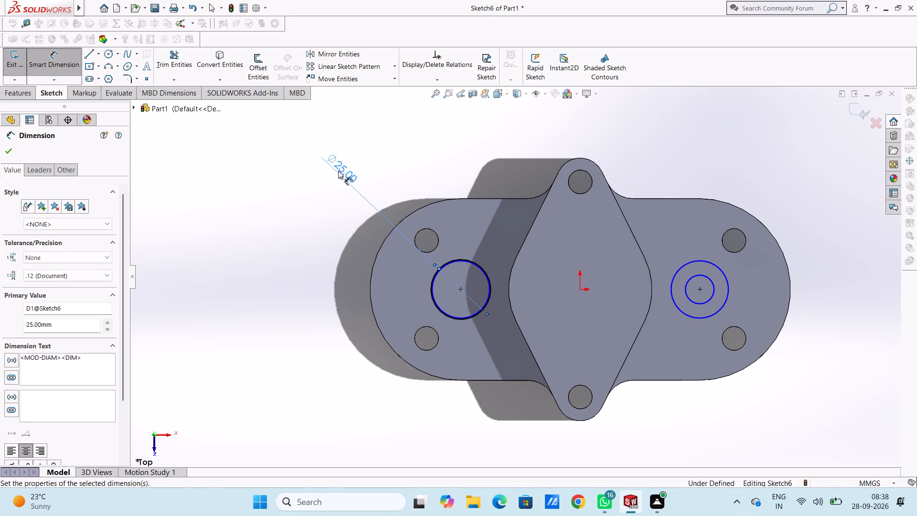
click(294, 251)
Dimension the inner circle at the plate's left end with a 12 mm diameter.
scroll(458, 255, down, 2)
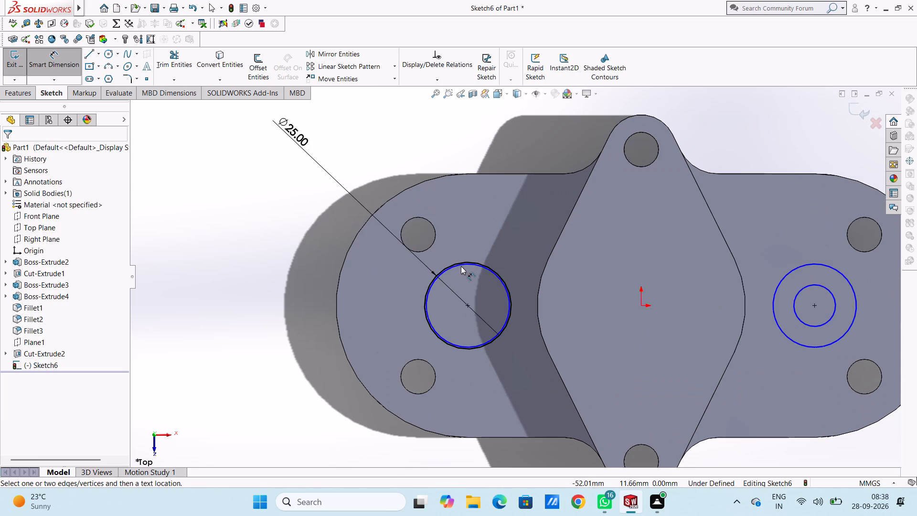
click(460, 266)
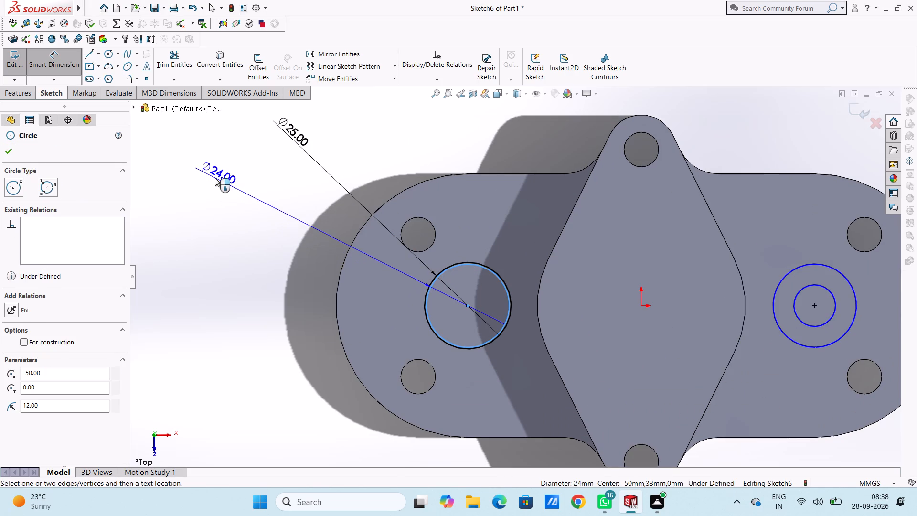
click(215, 178)
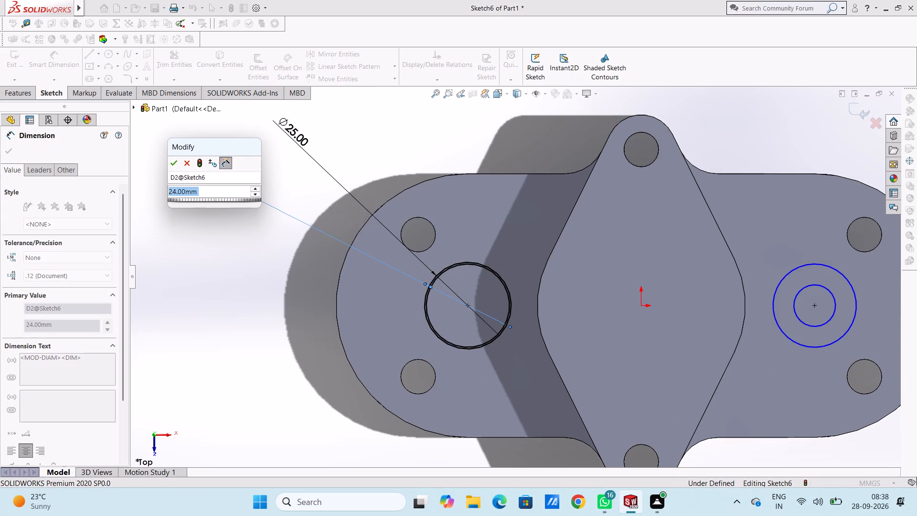
text(12)
key(Return)
click(253, 255)
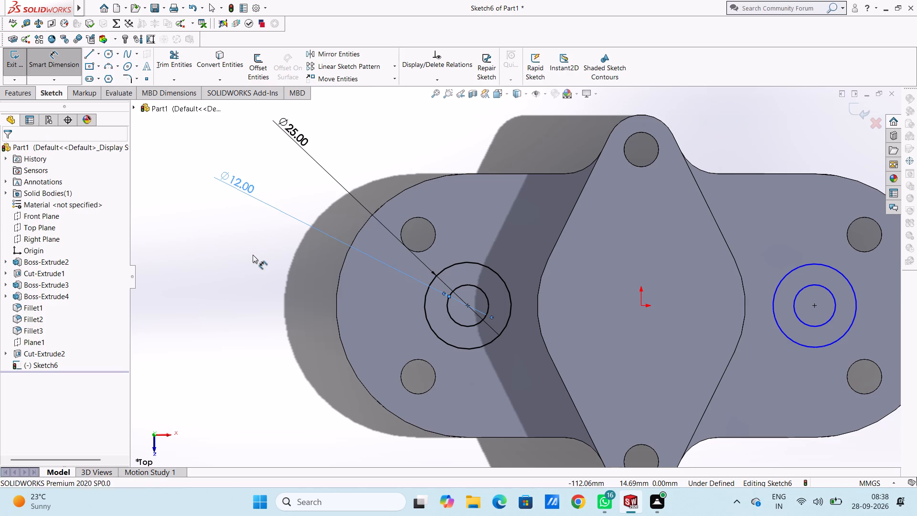
Set the left outer circle's diameter to 24 mm.
double_click(288, 131)
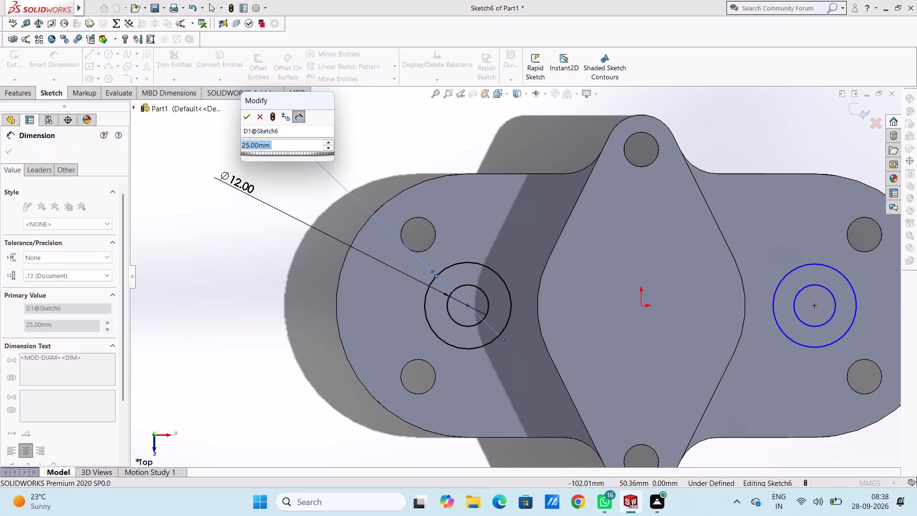
text(24)
key(Return)
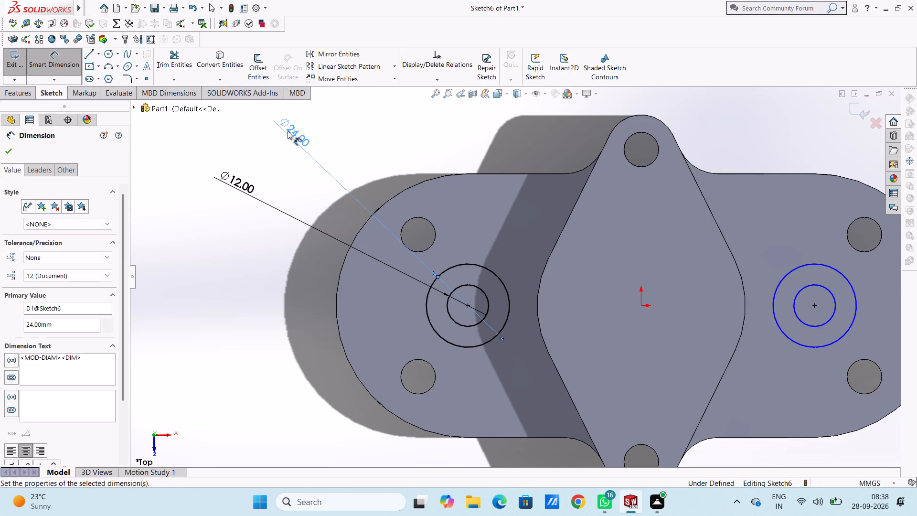
click(264, 242)
Dimension the two concentric circles at the plate's right end with diameters of 12 mm (inner) and 24 mm (outer).
scroll(272, 256, up, 5)
scroll(779, 289, down, 2)
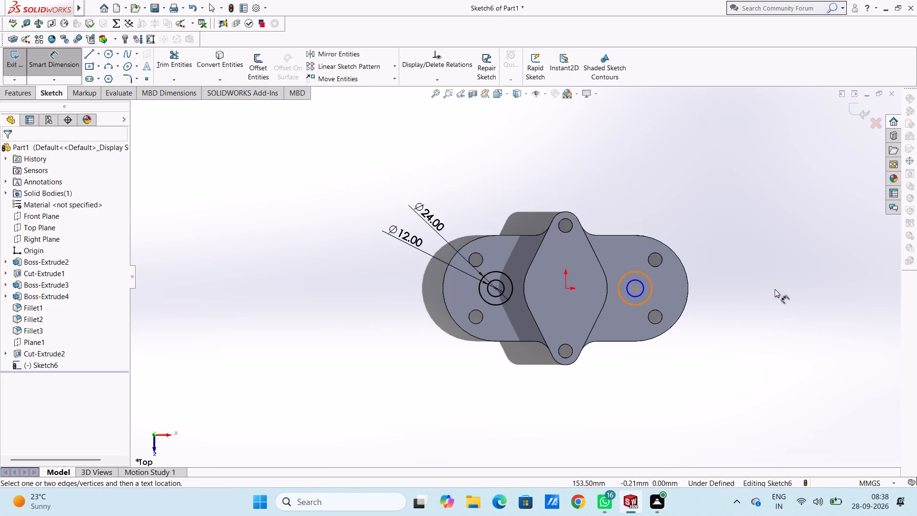
scroll(775, 289, down, 1)
click(492, 272)
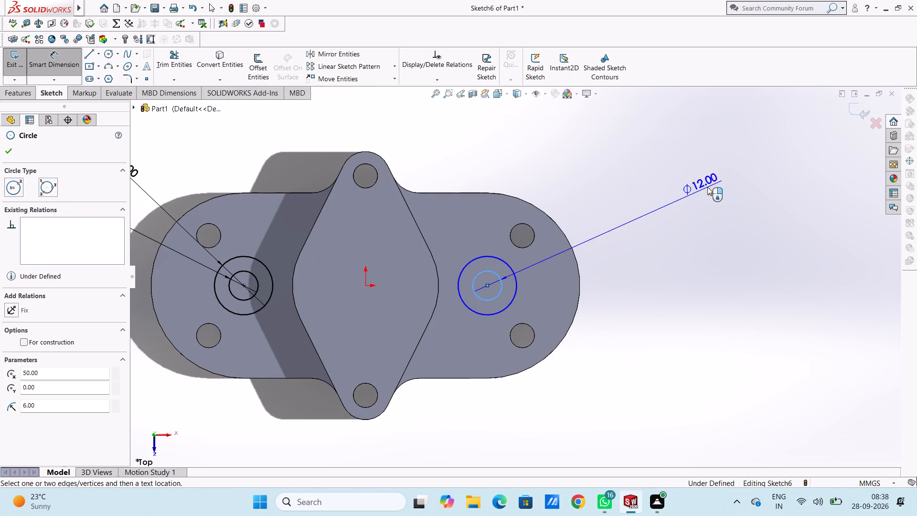
click(734, 175)
click(693, 162)
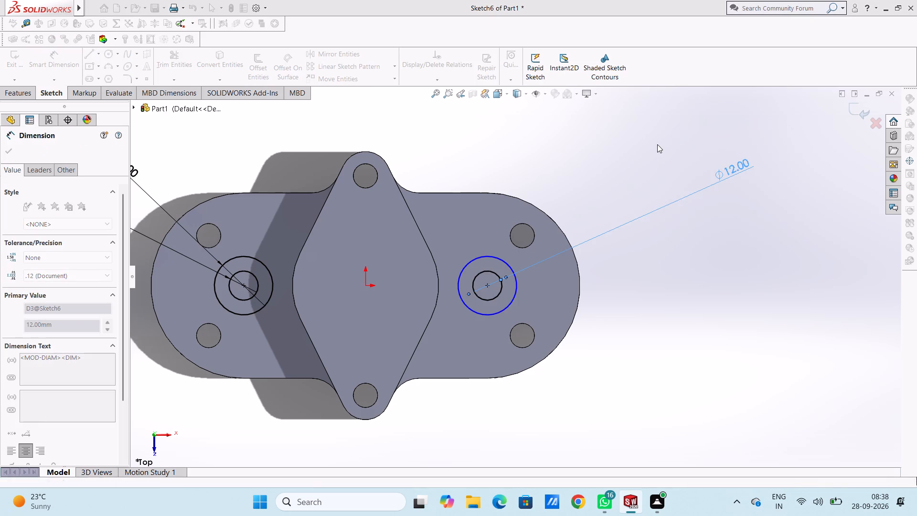
click(657, 144)
click(499, 258)
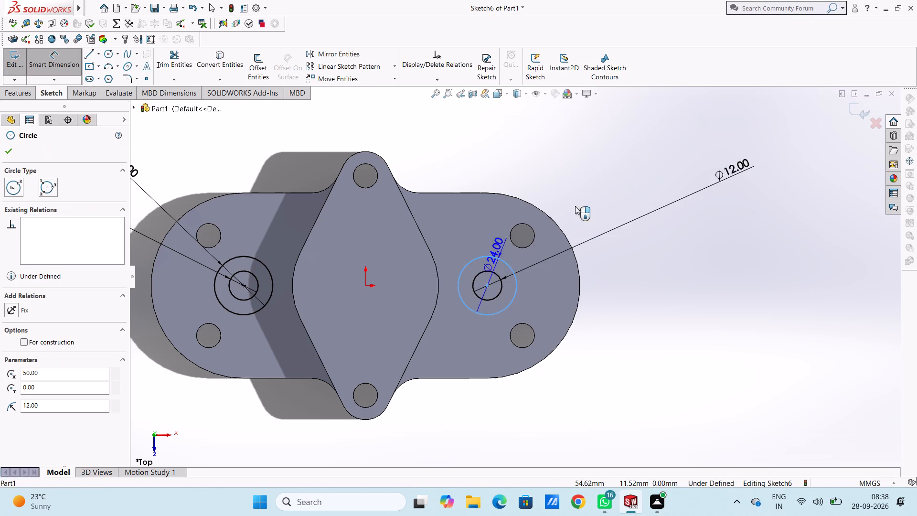
click(722, 134)
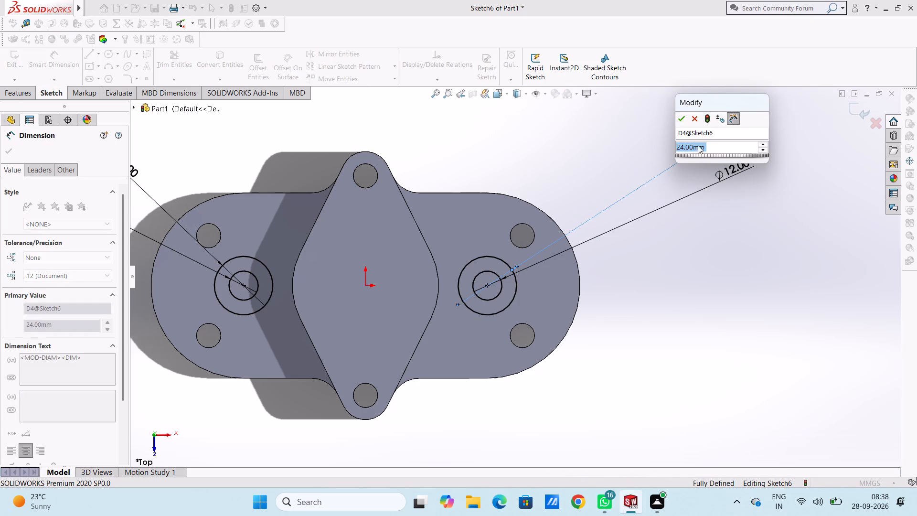
click(684, 120)
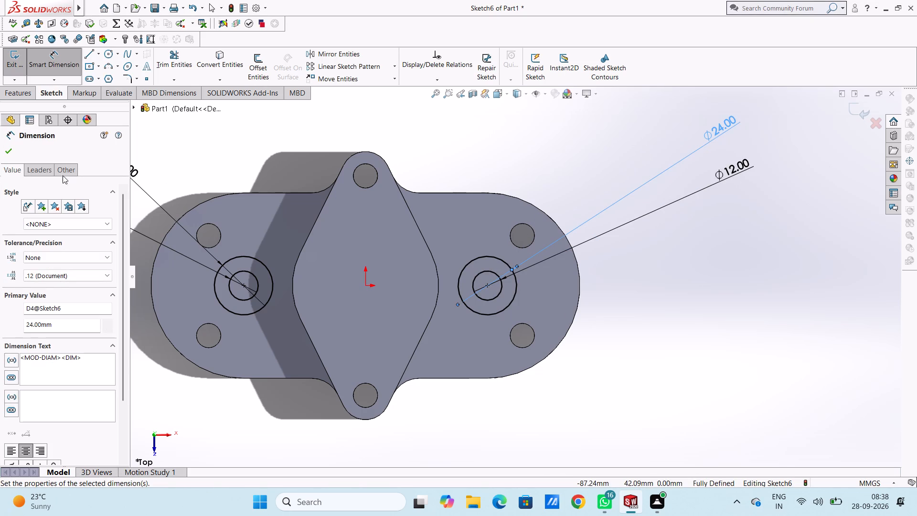
click(5, 153)
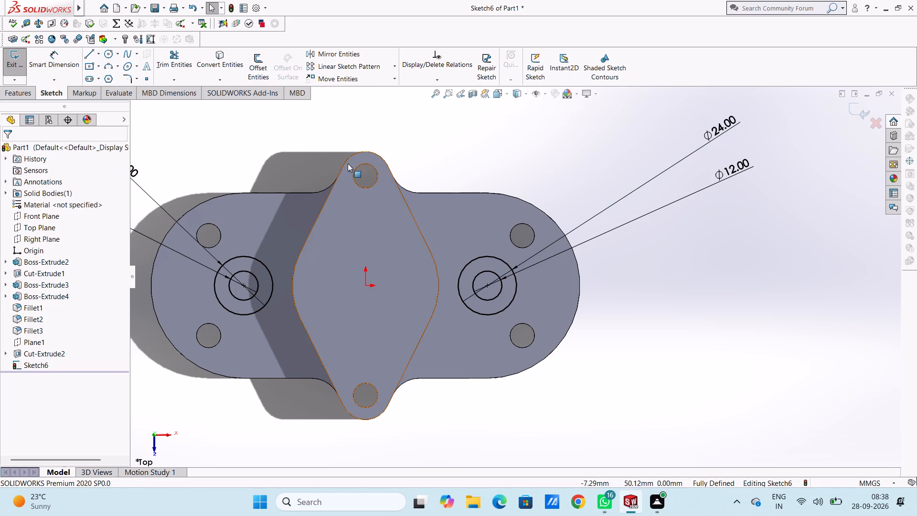
Sketch a circle of 30 mm radius on the lug boss, centred on the origin.
click(506, 129)
scroll(436, 281, up, 5)
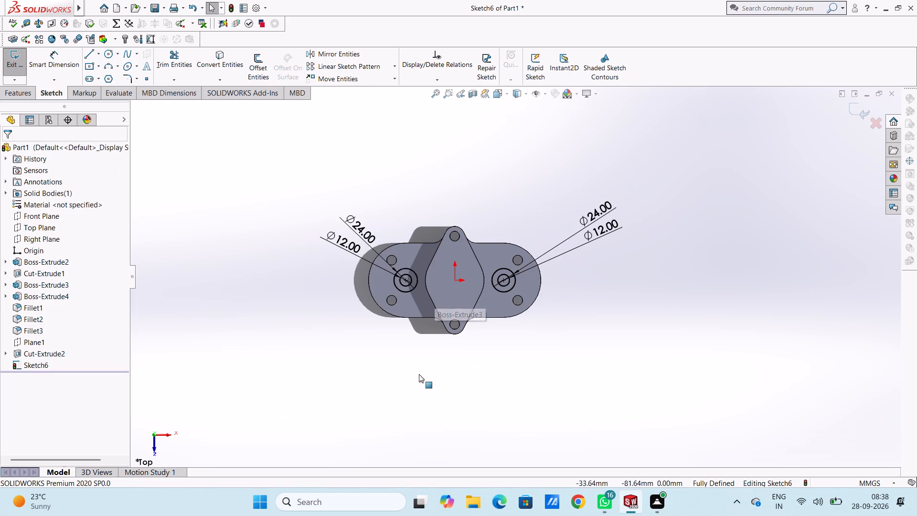
scroll(425, 368, down, 2)
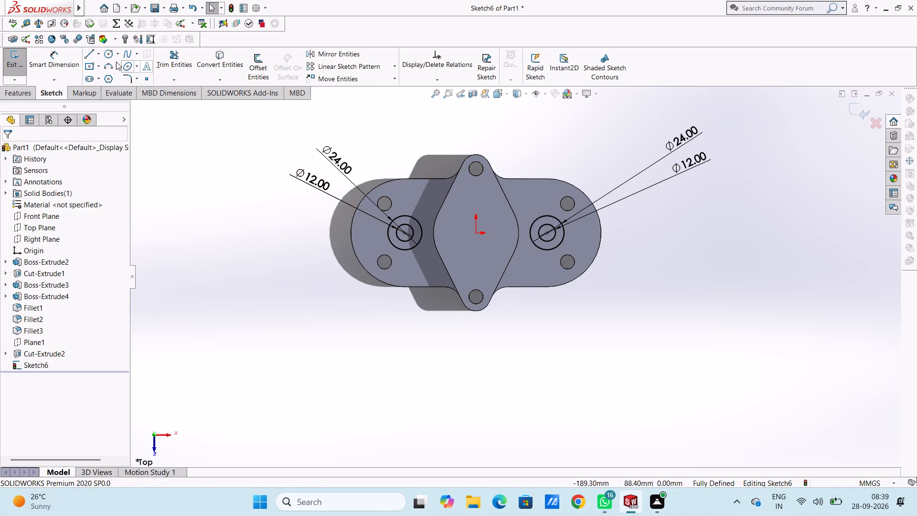
click(106, 54)
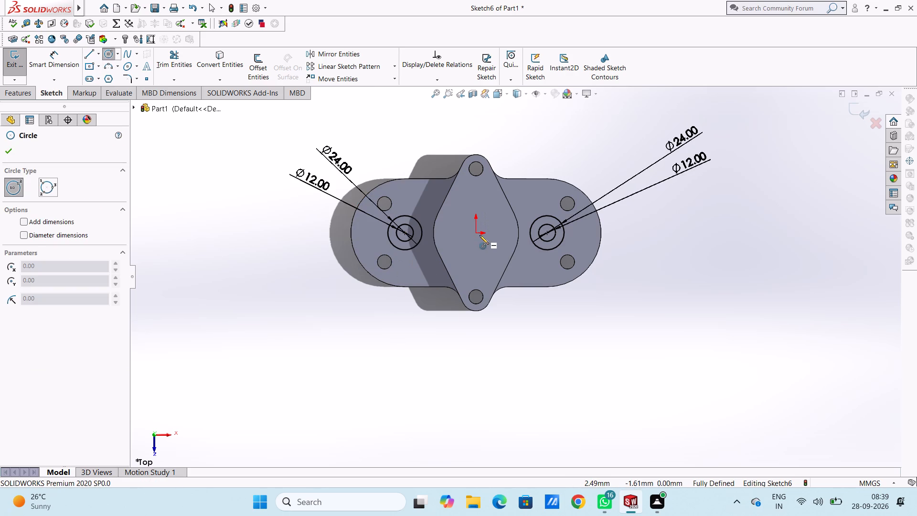
click(477, 232)
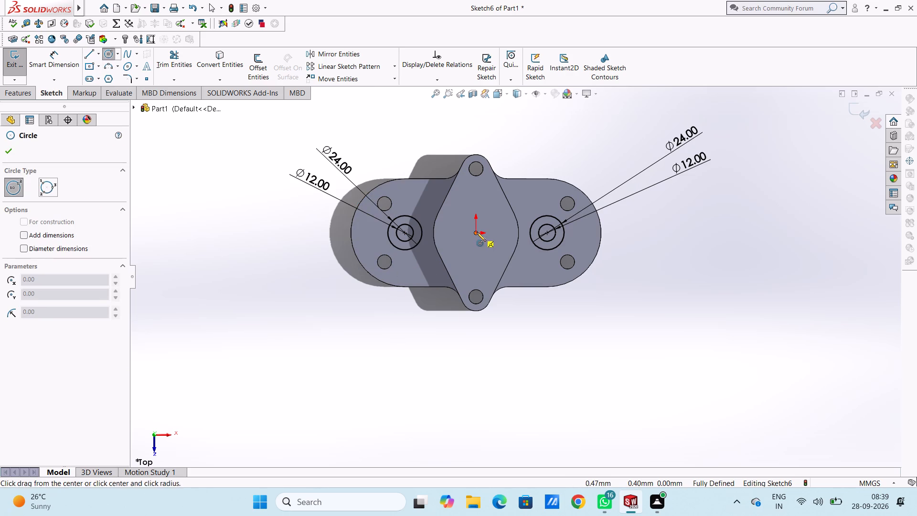
click(520, 236)
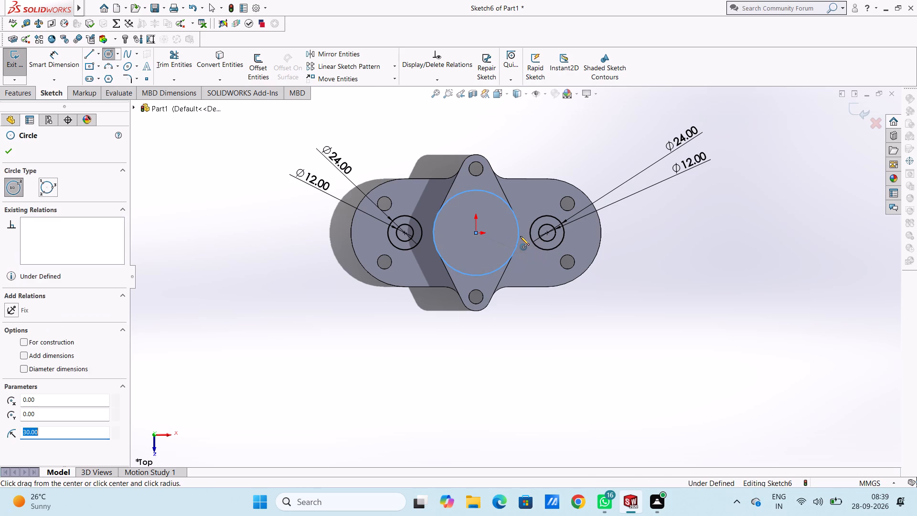
click(10, 149)
Dimension the central circle on the lug boss with a 60 mm diameter.
click(55, 58)
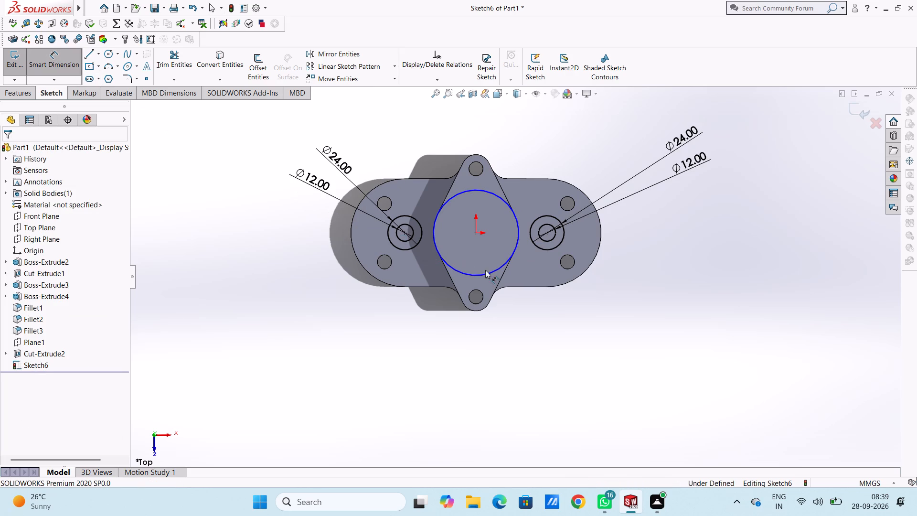
click(490, 273)
click(658, 381)
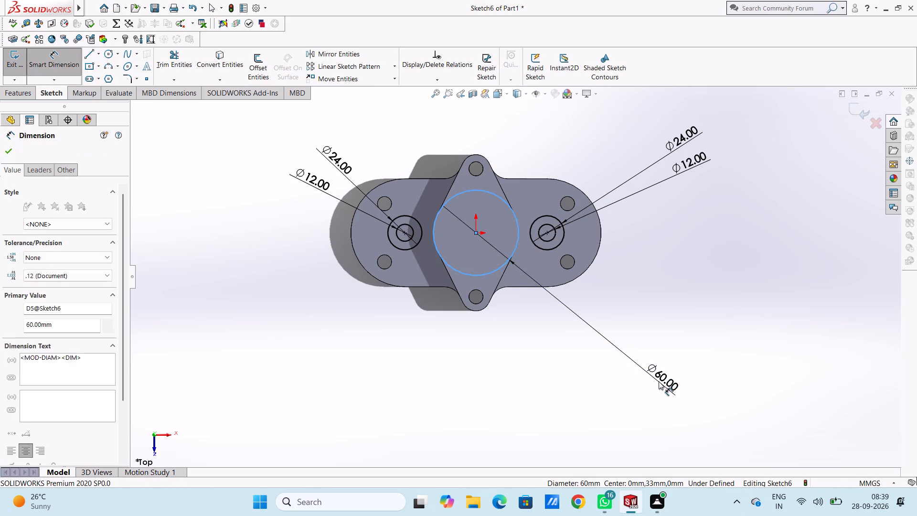
click(617, 367)
click(548, 365)
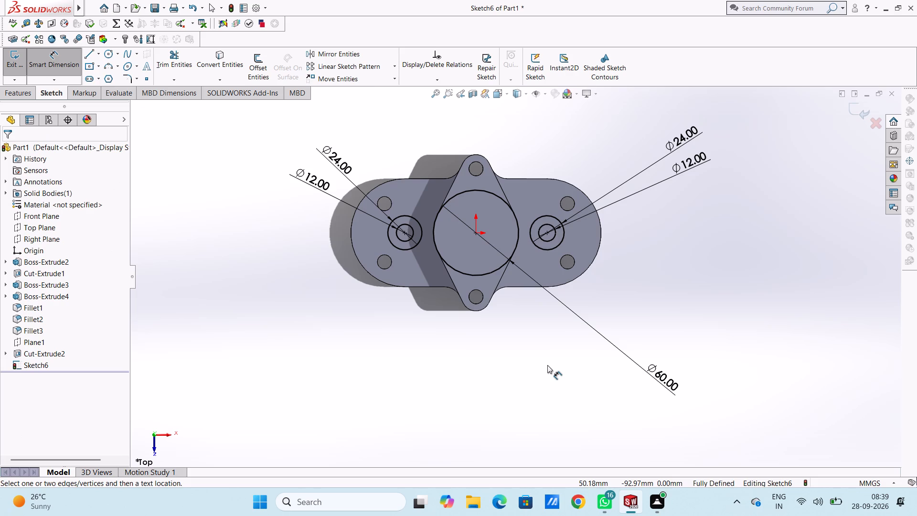
key(Escape)
key(Escape)
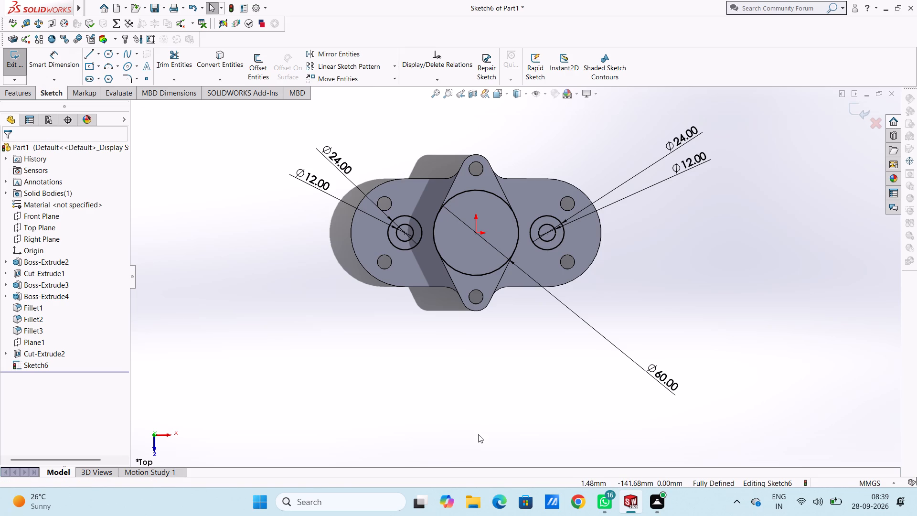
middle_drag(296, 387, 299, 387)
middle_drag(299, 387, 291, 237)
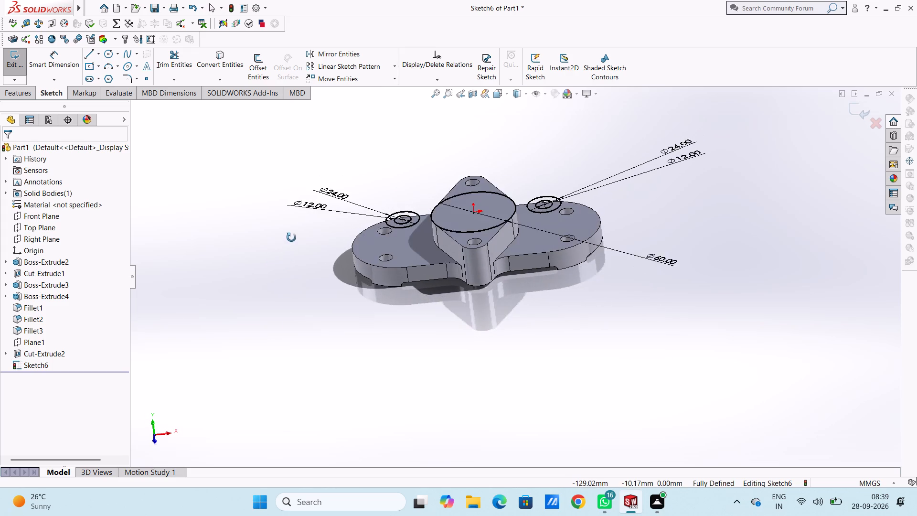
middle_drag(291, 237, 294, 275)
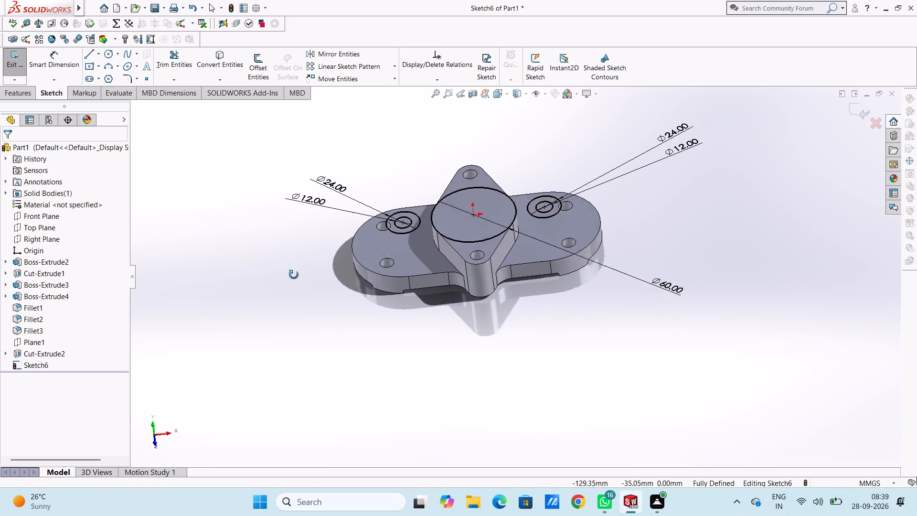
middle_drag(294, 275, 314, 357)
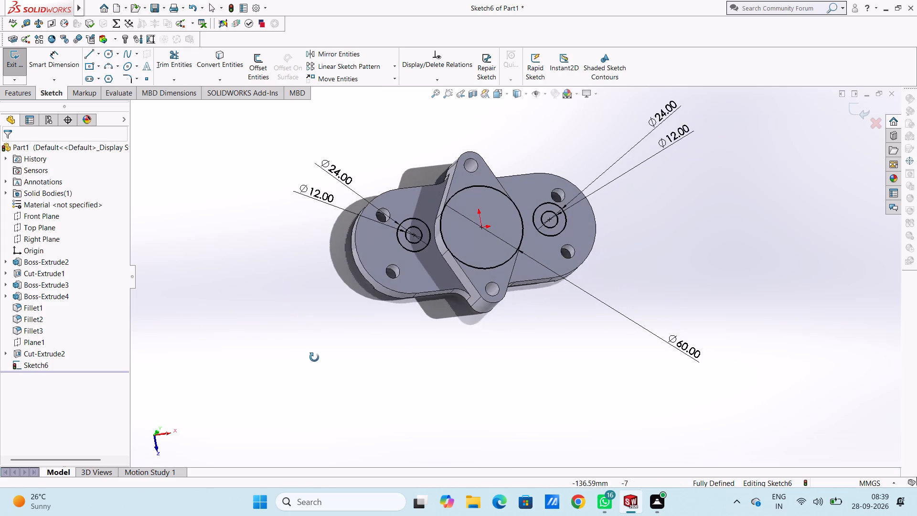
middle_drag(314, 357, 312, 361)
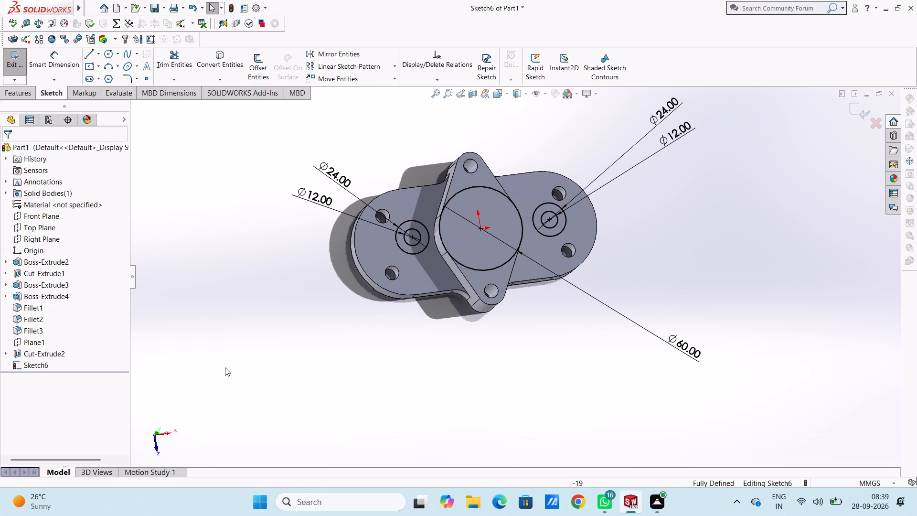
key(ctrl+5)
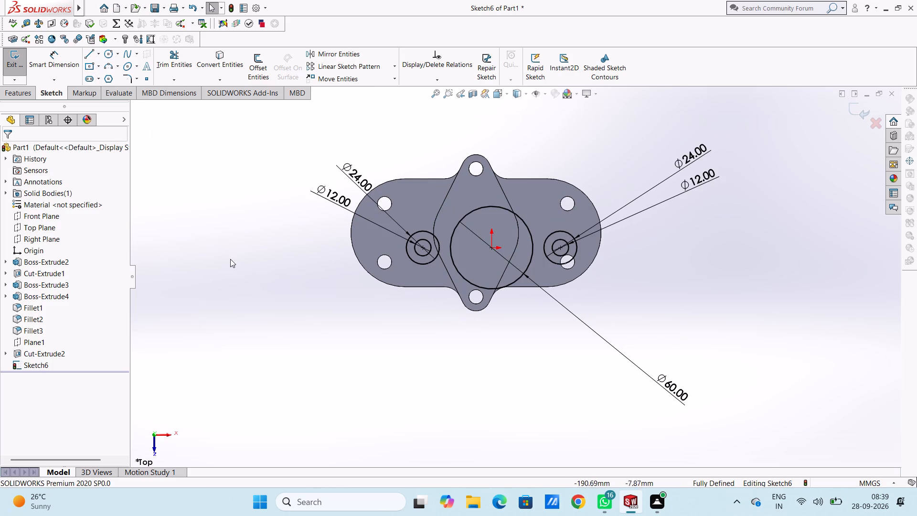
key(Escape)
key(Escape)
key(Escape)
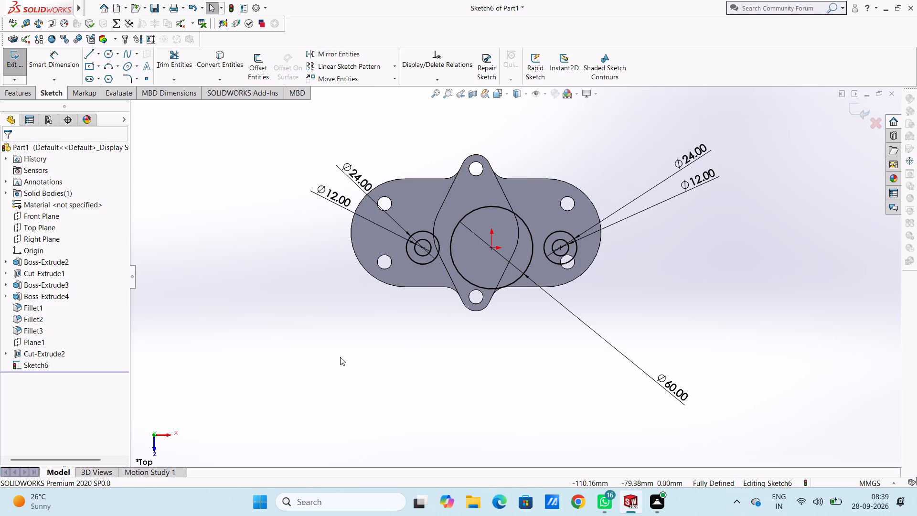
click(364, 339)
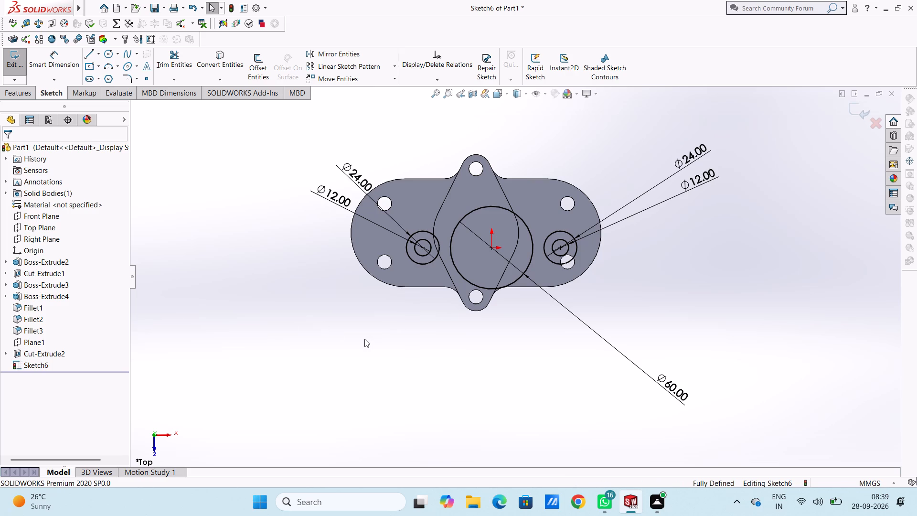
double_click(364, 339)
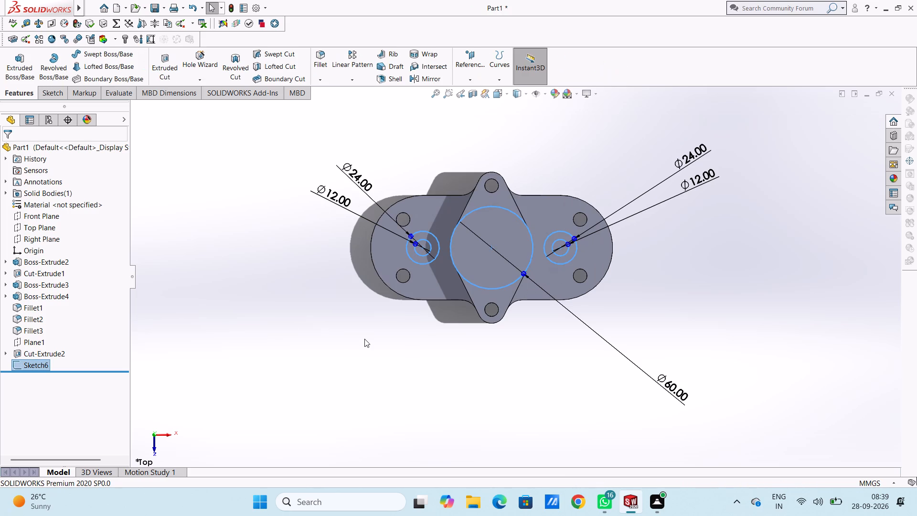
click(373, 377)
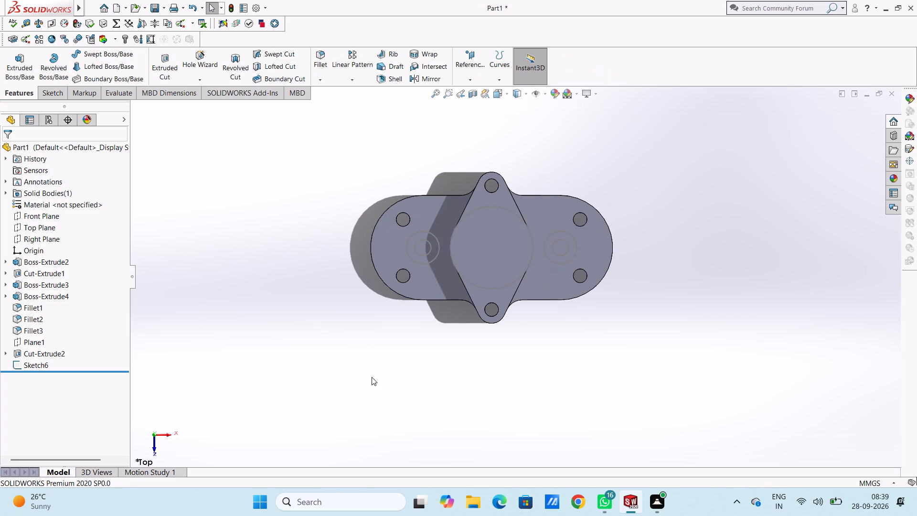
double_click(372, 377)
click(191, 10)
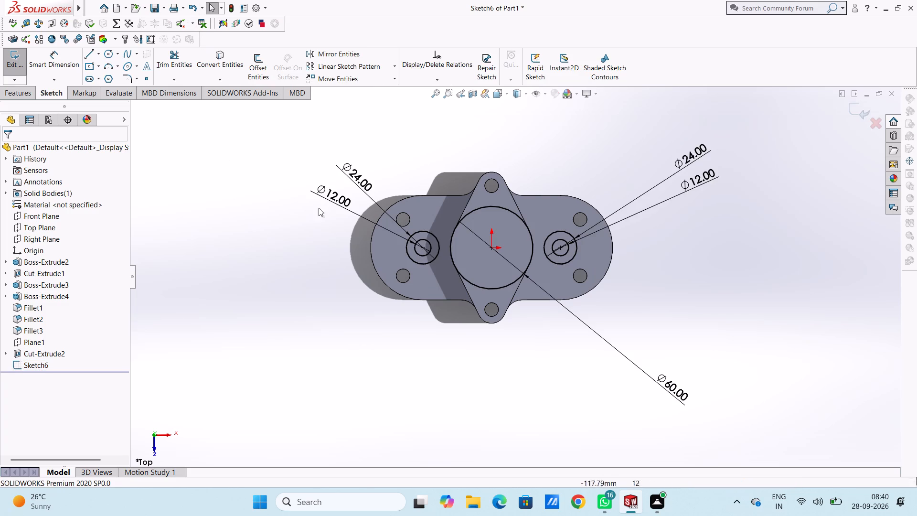
Sketch a line about 47 mm long, tangent to the upper sides of the central 60 mm circle and the left 24 mm circle.
click(86, 53)
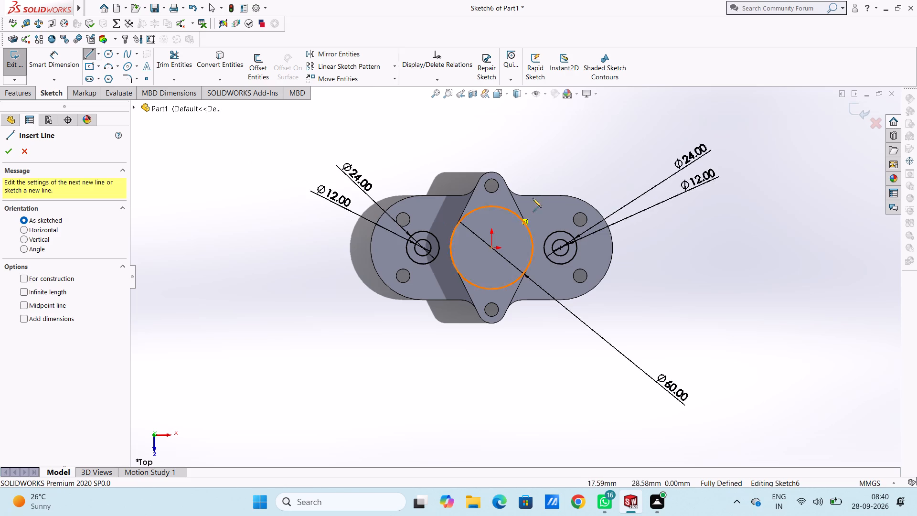
scroll(536, 186, down, 5)
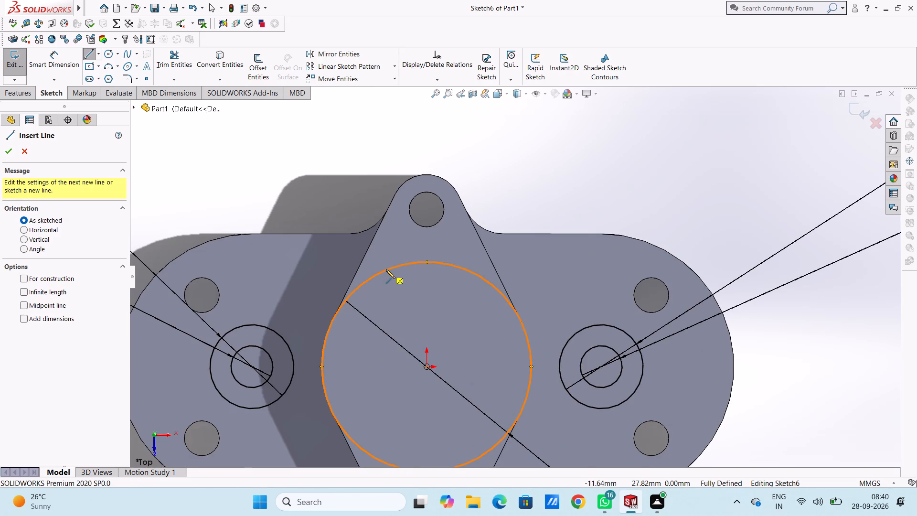
click(386, 269)
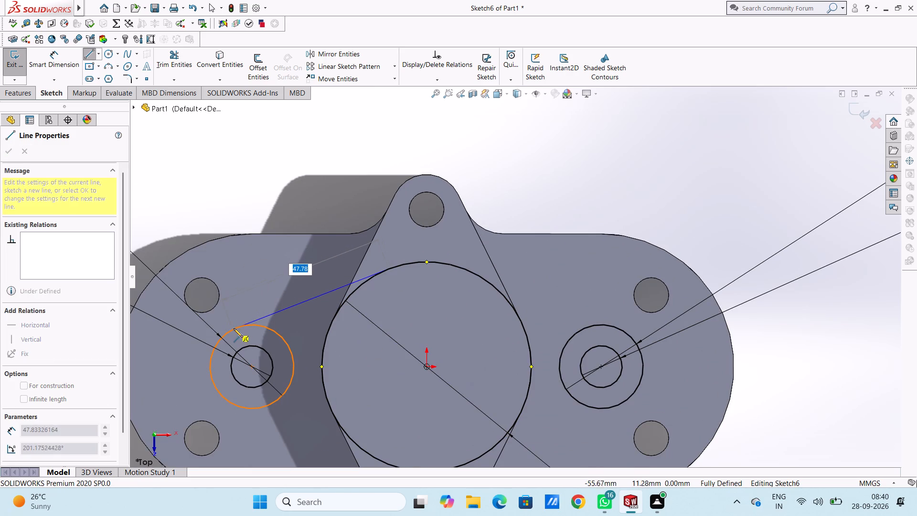
click(235, 328)
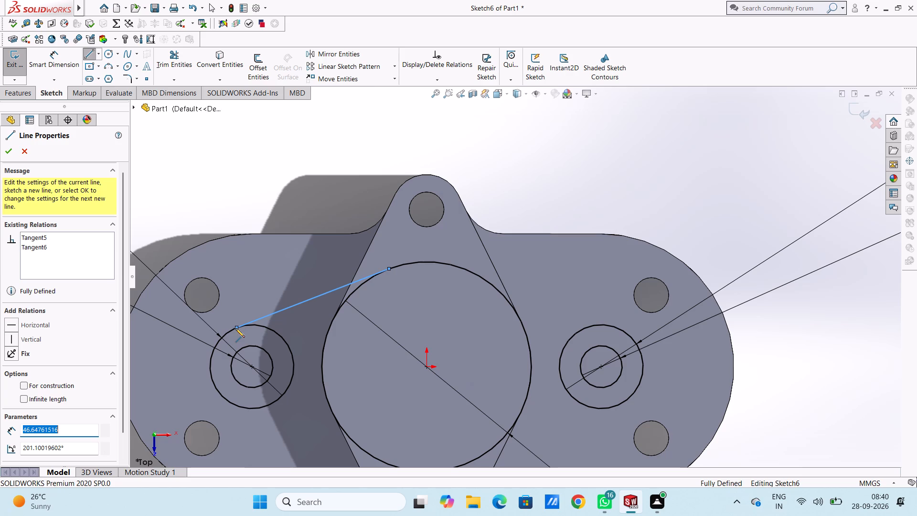
key(Escape)
key(Escape)
scroll(235, 328, up, 5)
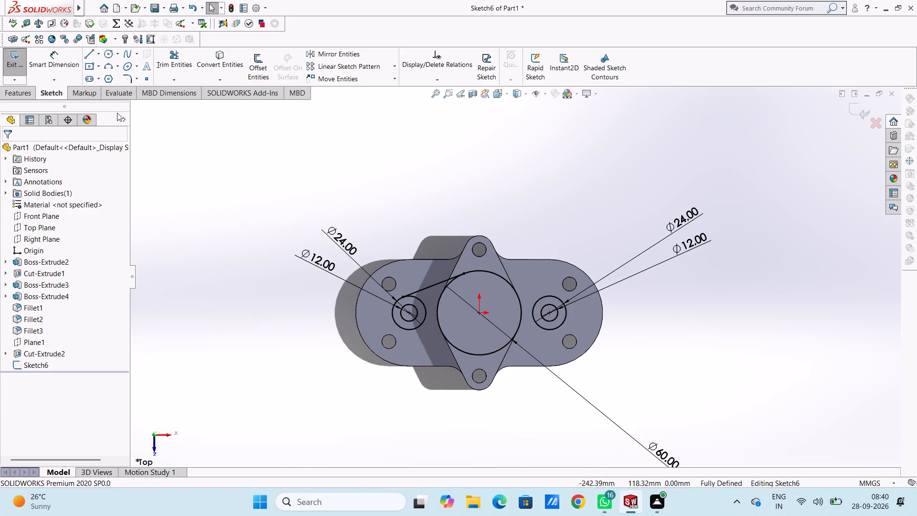
Sketch a line about 47 mm long from the underside of the central 60 mm circle to the underside of the left 24 mm circle.
click(89, 58)
scroll(473, 377, down, 2)
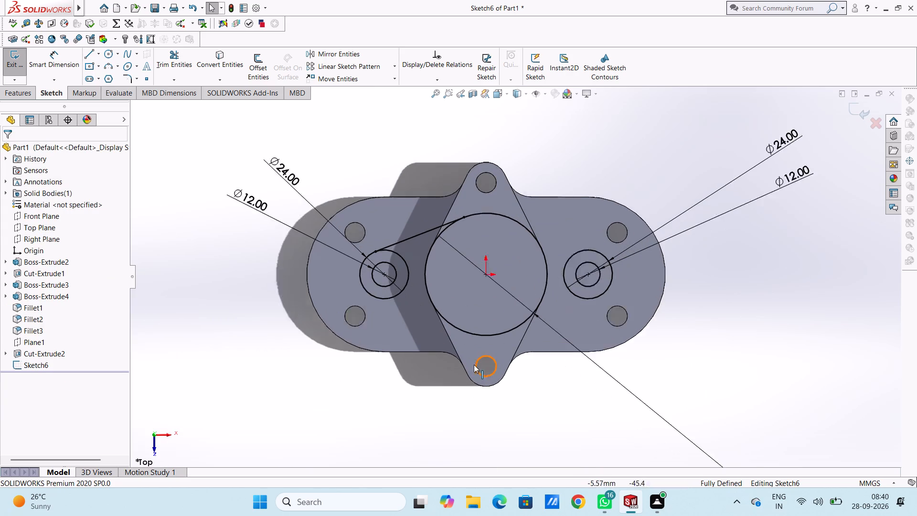
scroll(474, 365, down, 1)
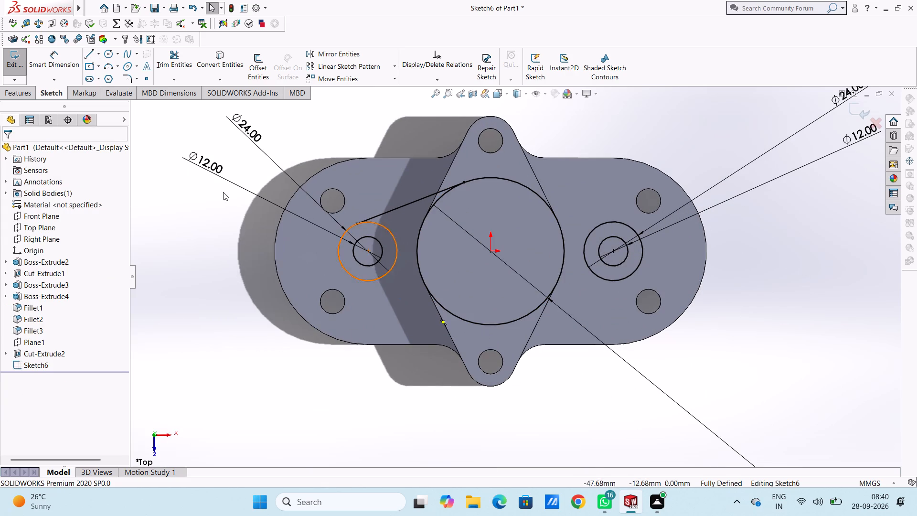
click(92, 51)
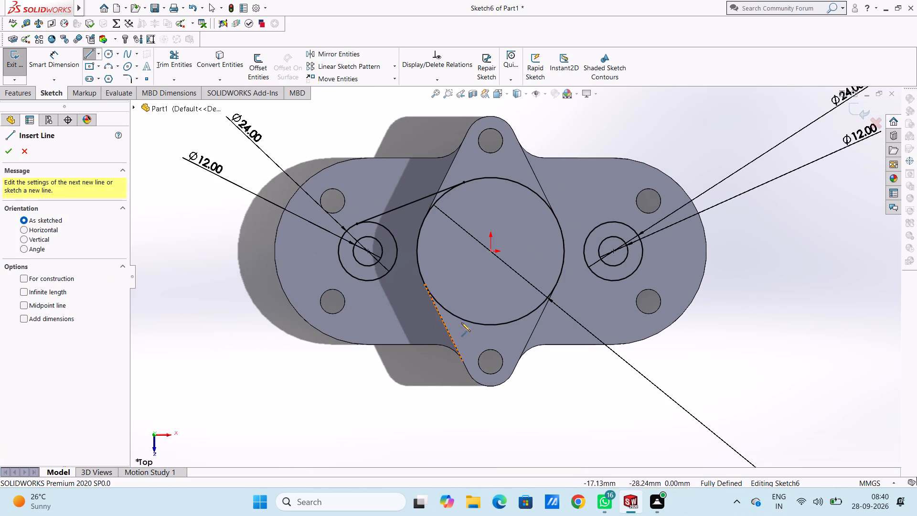
click(462, 321)
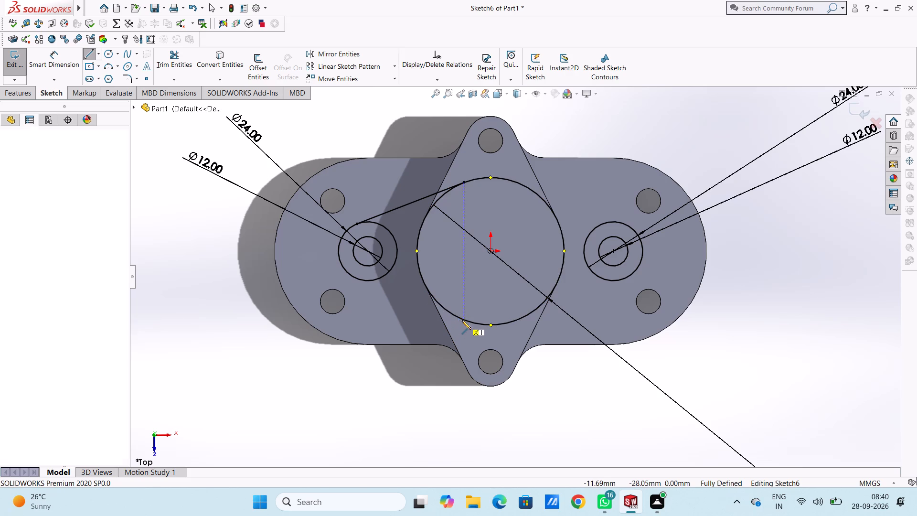
click(359, 281)
key(Escape)
key(Escape)
key(Escape)
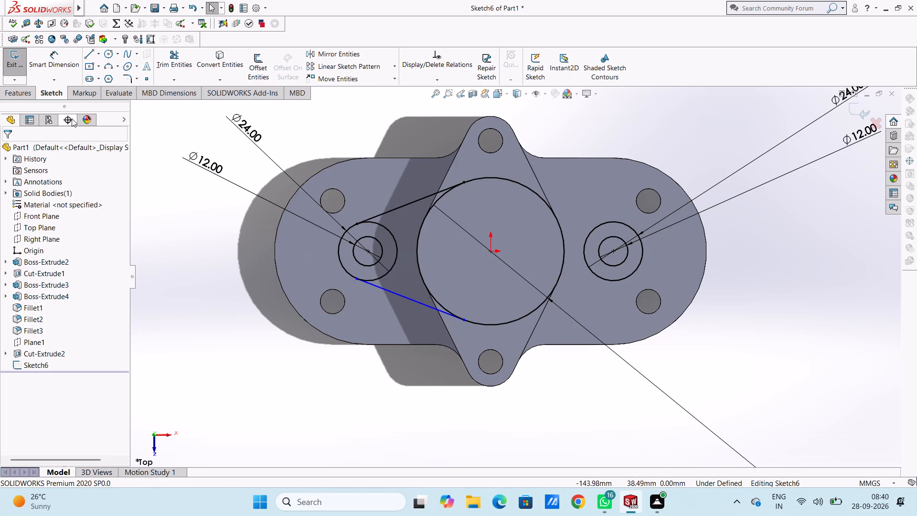
Sketch a line about 47 mm long from the upper side of the central circle to the upper side of the right 24 mm circle.
click(87, 54)
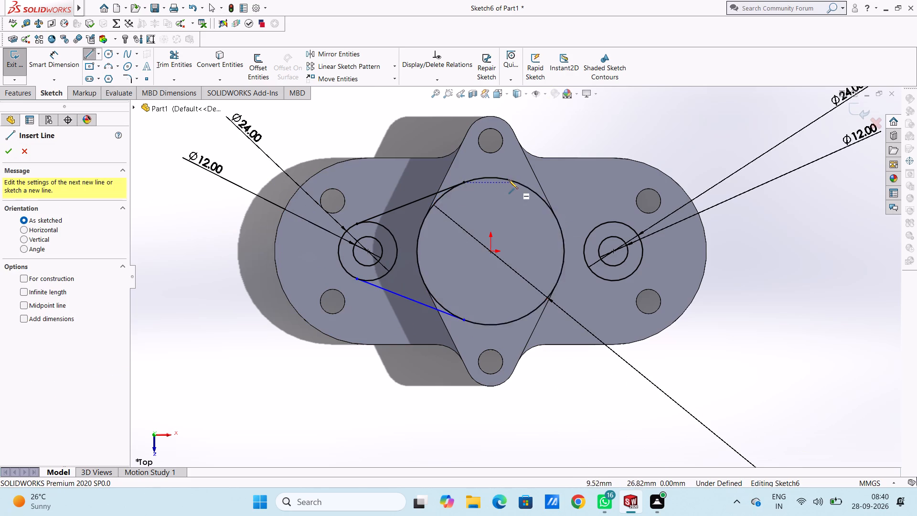
click(516, 183)
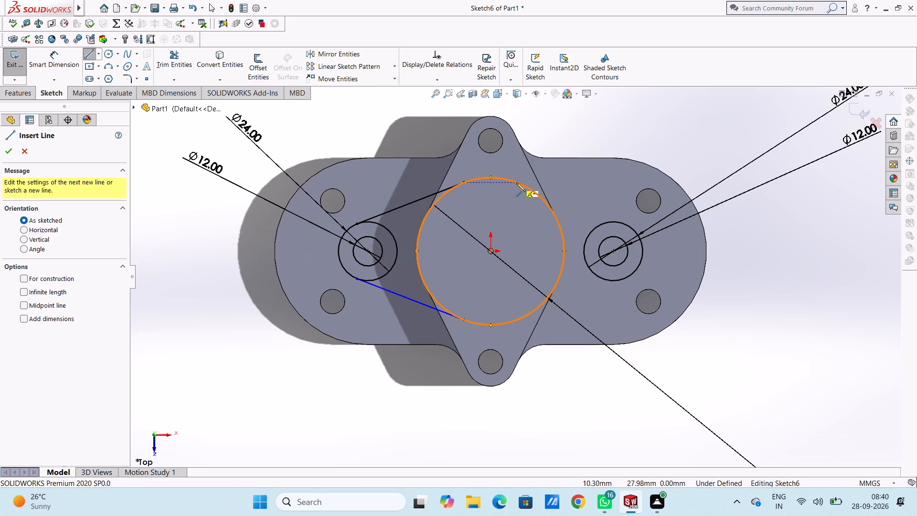
click(625, 226)
key(Escape)
key(Escape)
key(Escape)
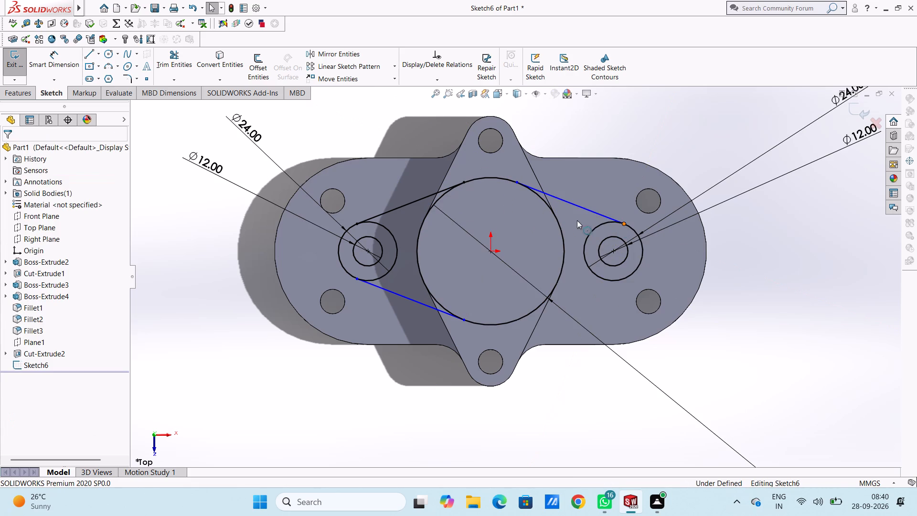
Sketch a line about 47 mm long from the underside of the central circle to the underside of the right 24 mm circle.
click(90, 58)
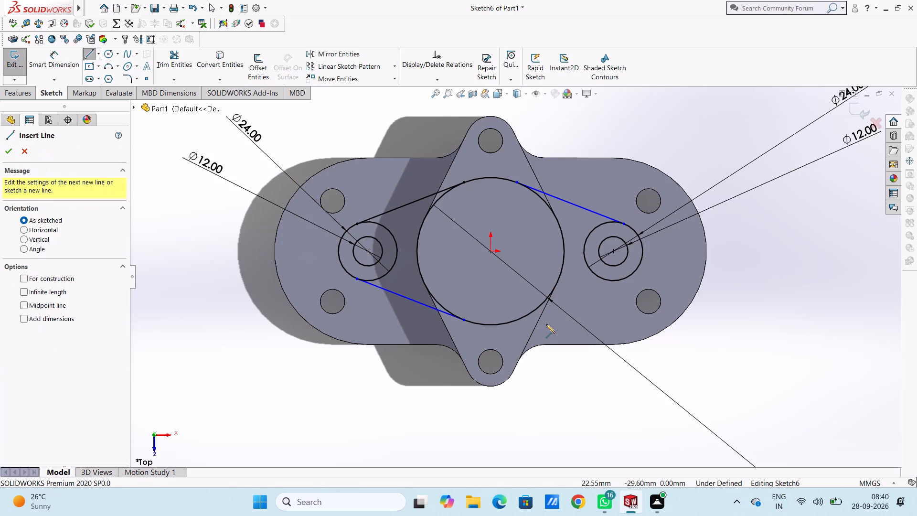
click(518, 320)
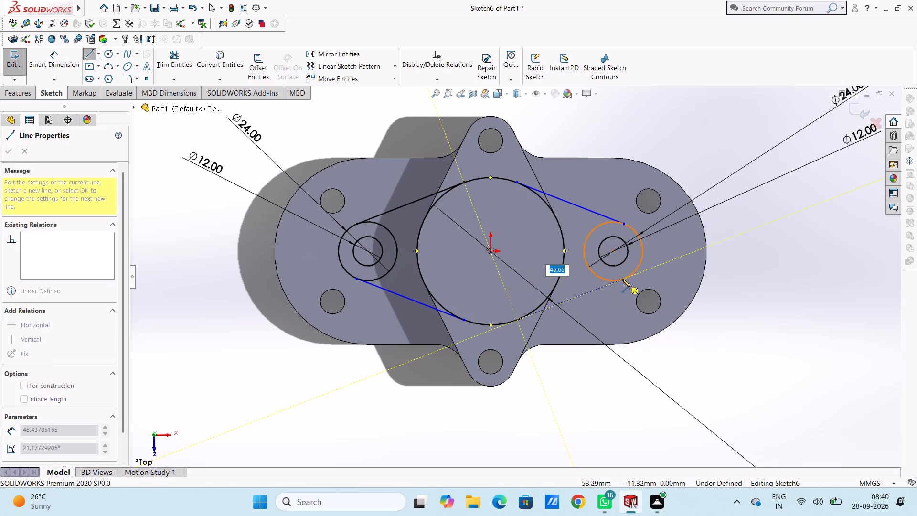
click(625, 278)
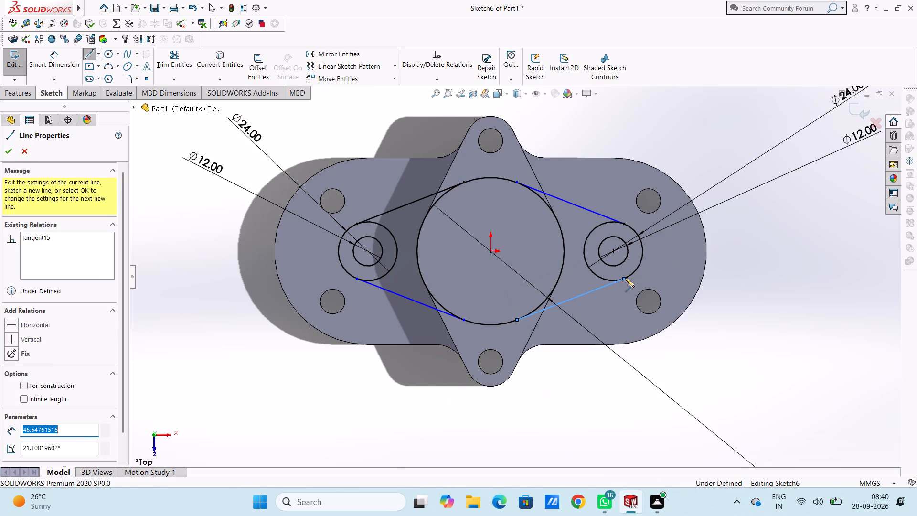
key(Escape)
key(Escape)
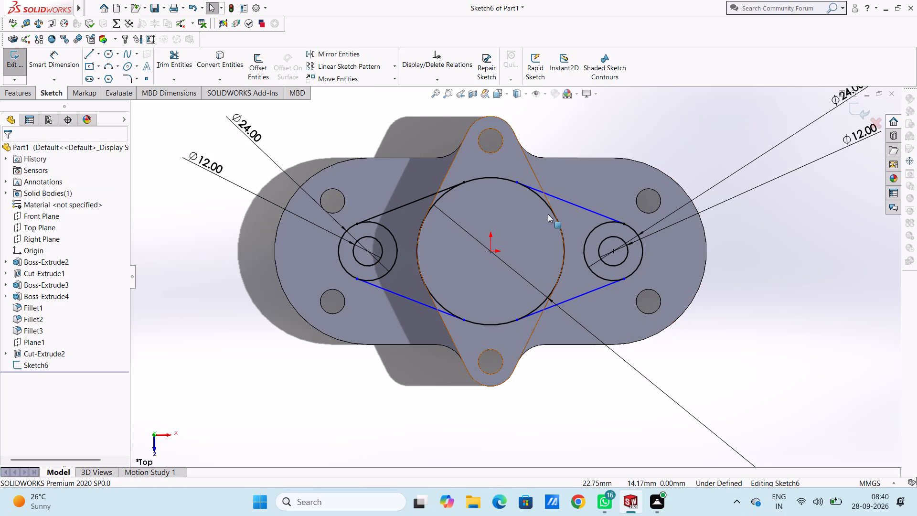
Add a tangent relation between the upper-right connecting line and the central 60 mm circle.
click(571, 204)
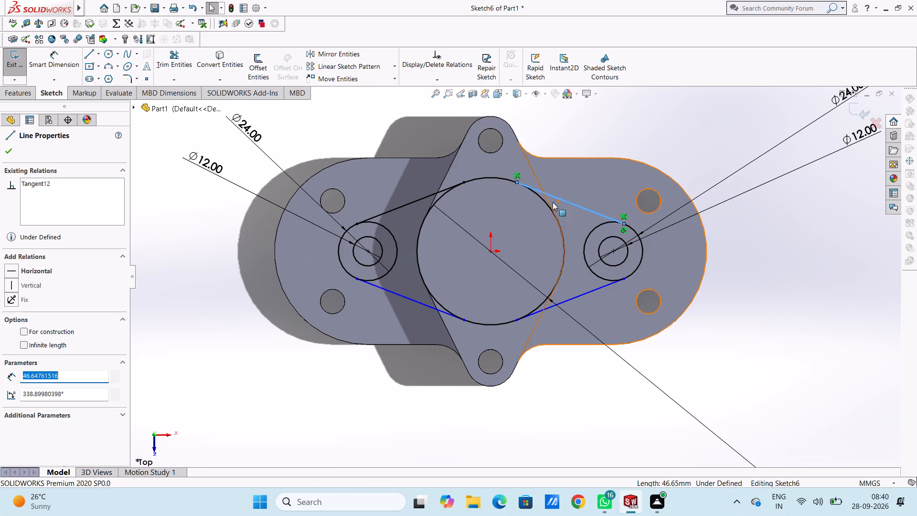
ctrl+click(547, 206)
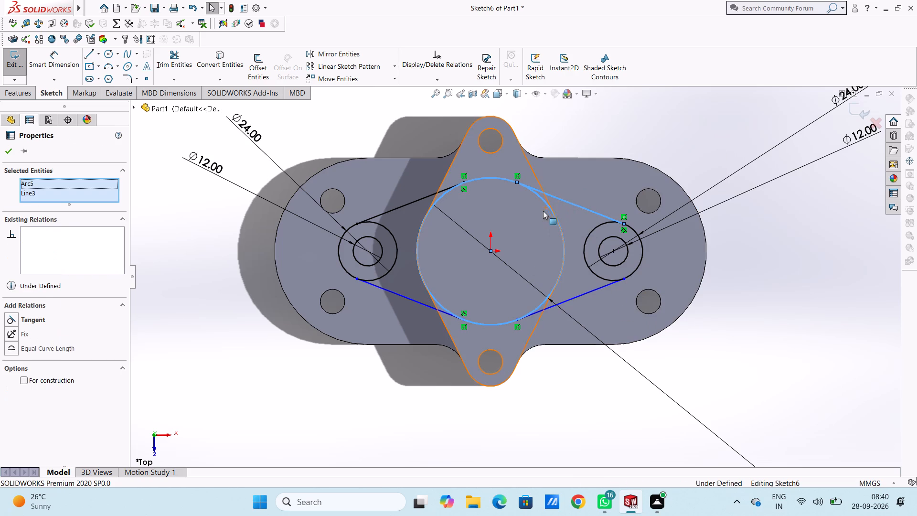
click(11, 321)
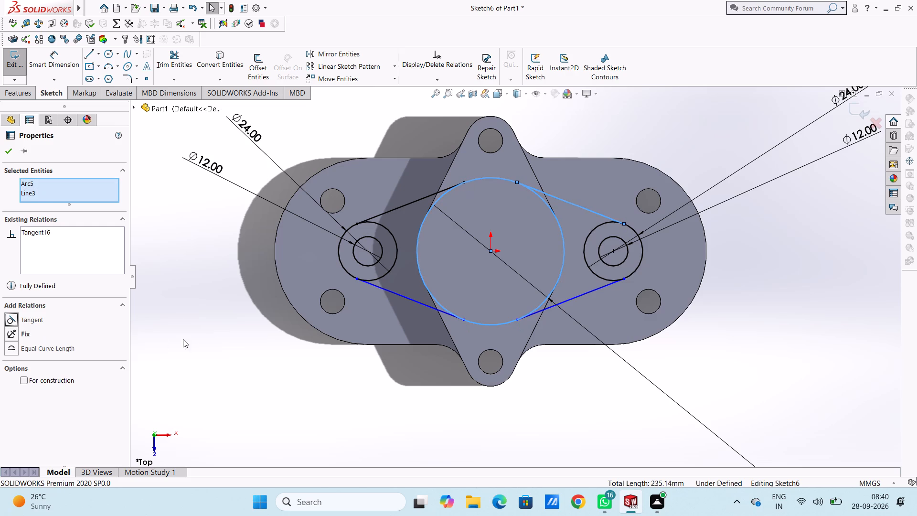
click(193, 339)
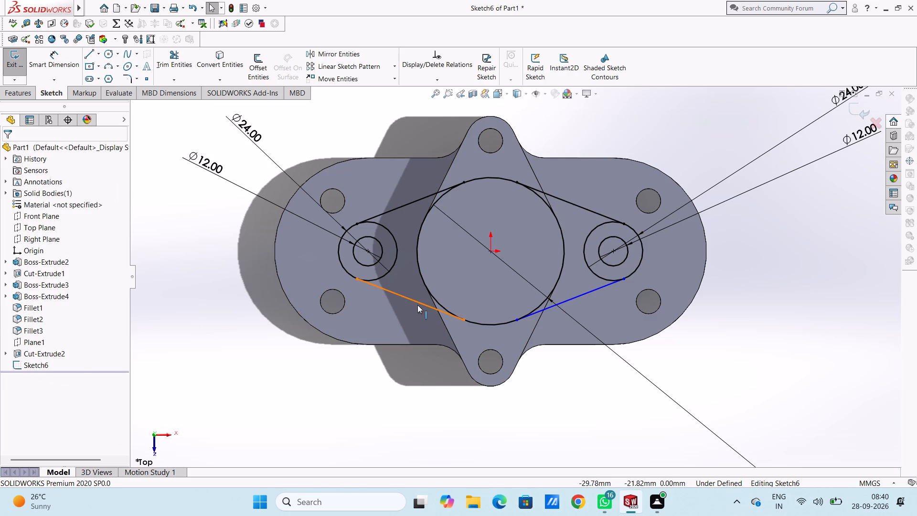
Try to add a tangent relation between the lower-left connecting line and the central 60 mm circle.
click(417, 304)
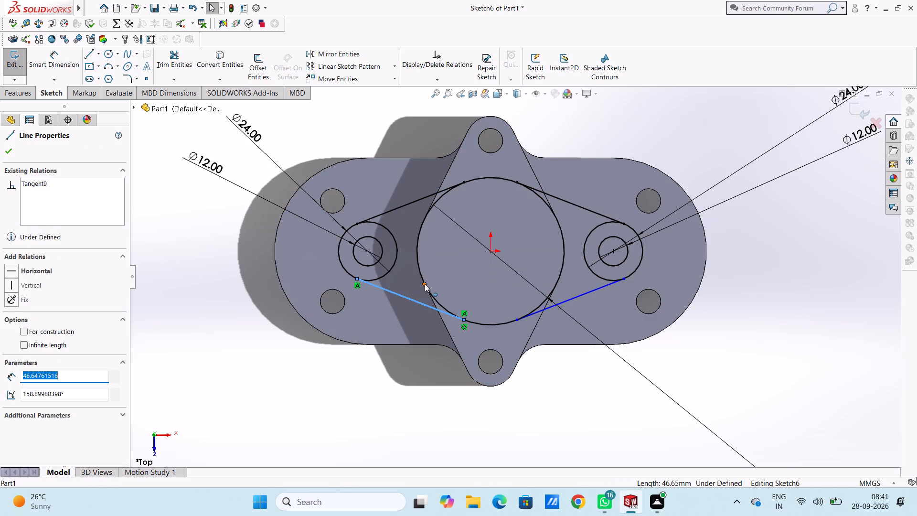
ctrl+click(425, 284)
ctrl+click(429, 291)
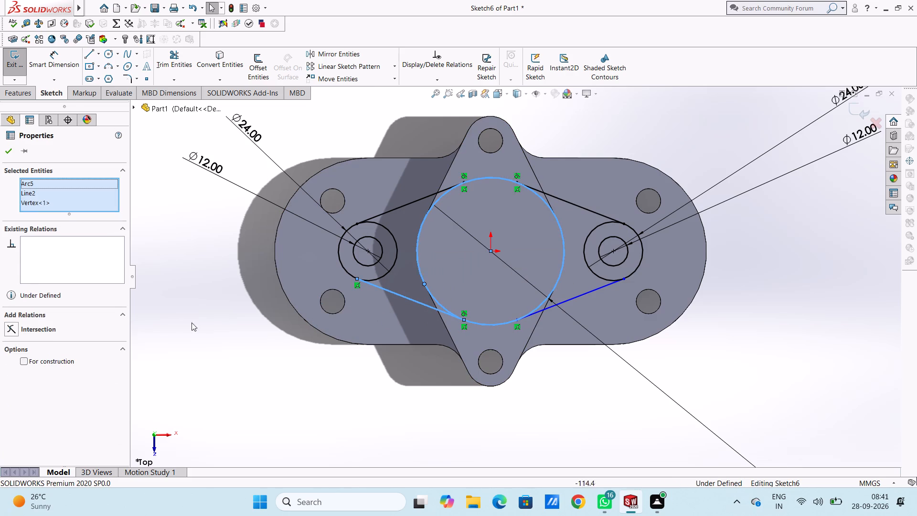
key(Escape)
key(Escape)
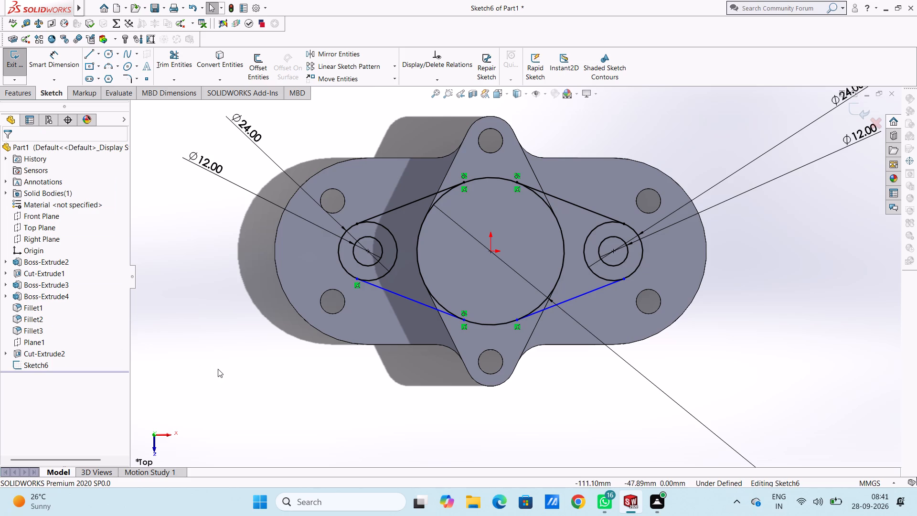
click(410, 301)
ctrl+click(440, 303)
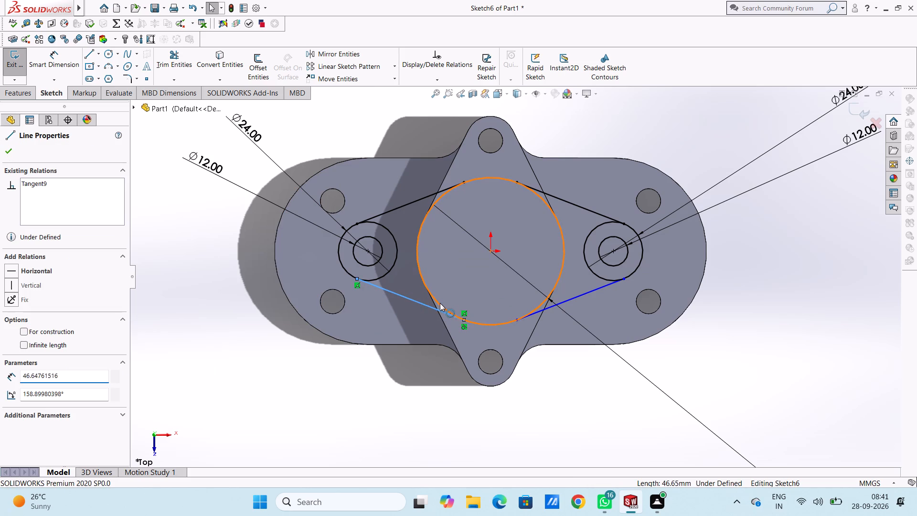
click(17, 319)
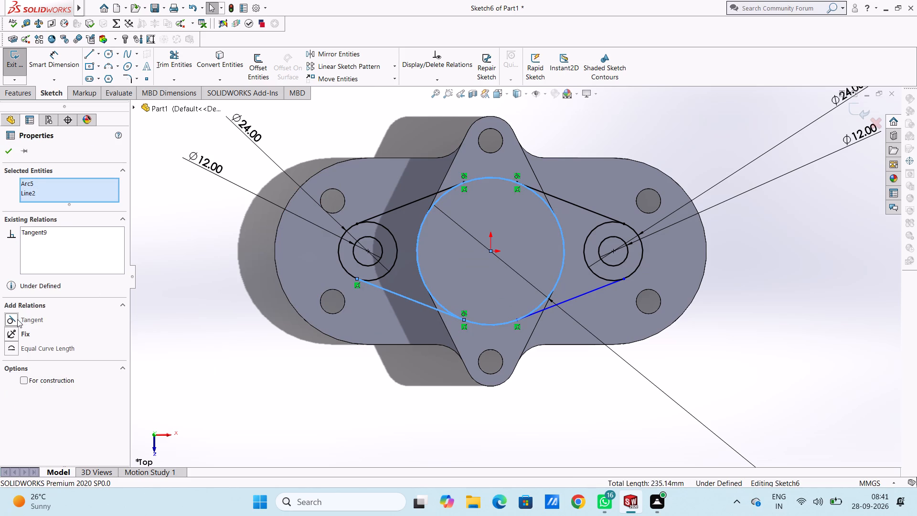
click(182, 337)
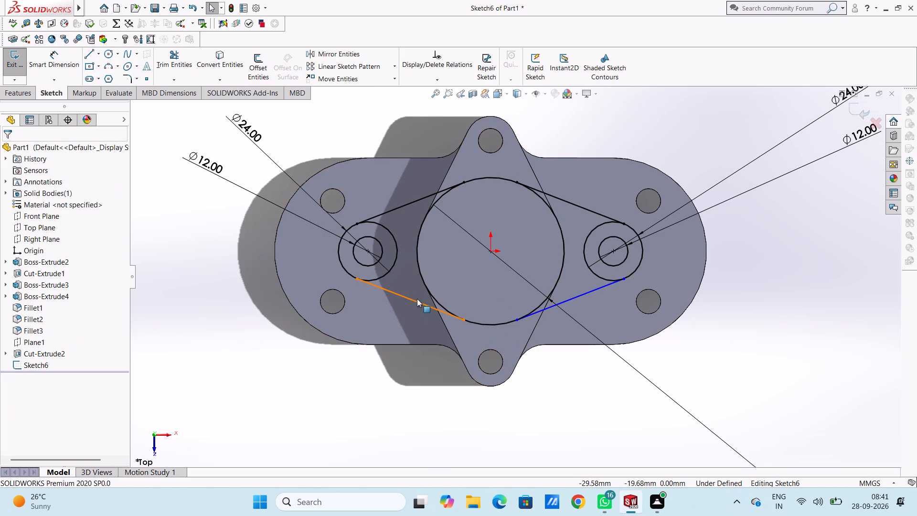
Add a tangent relation between the lower-left connecting line and the left 24 mm circle.
click(416, 301)
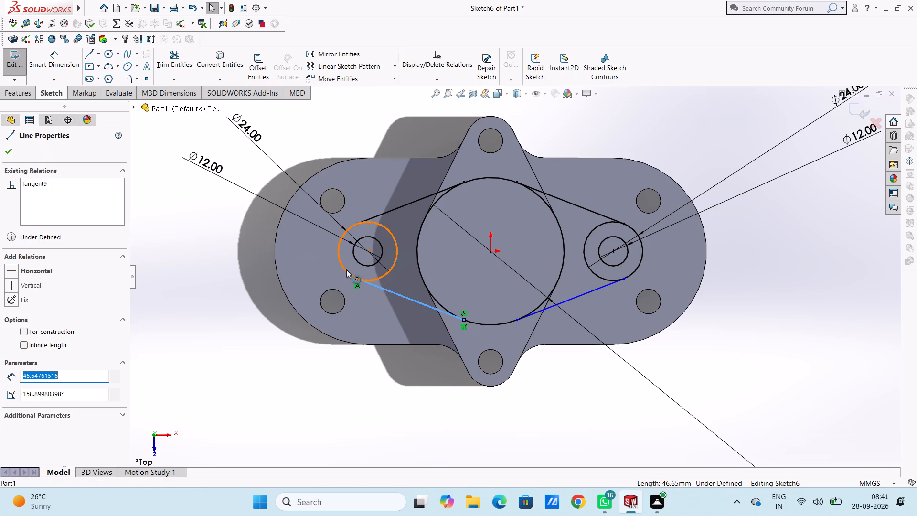
ctrl+click(346, 269)
click(11, 321)
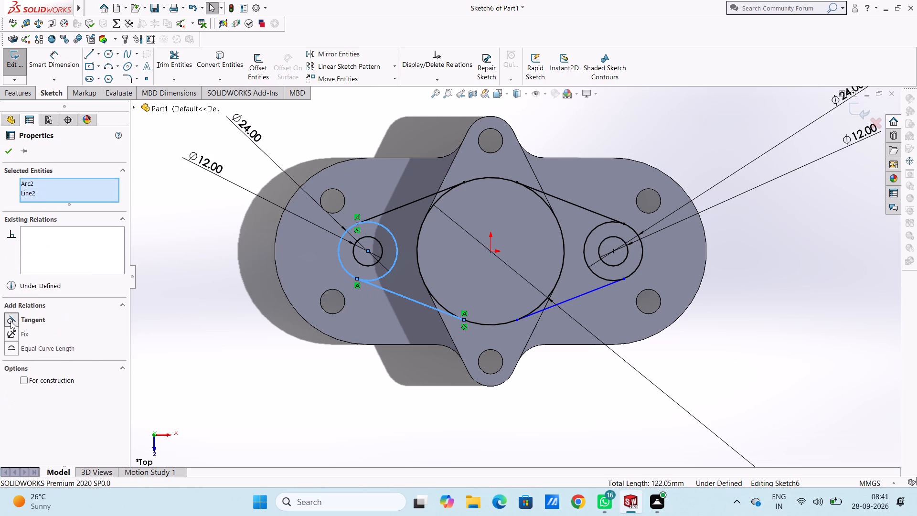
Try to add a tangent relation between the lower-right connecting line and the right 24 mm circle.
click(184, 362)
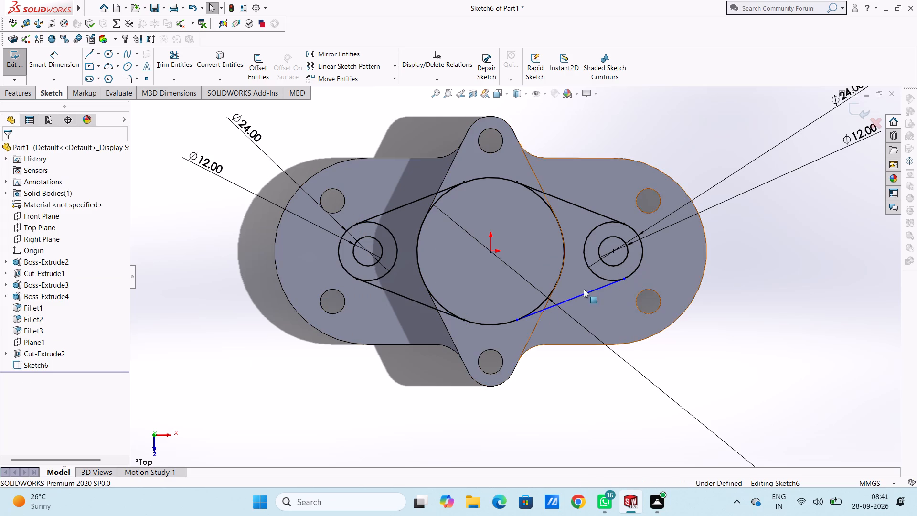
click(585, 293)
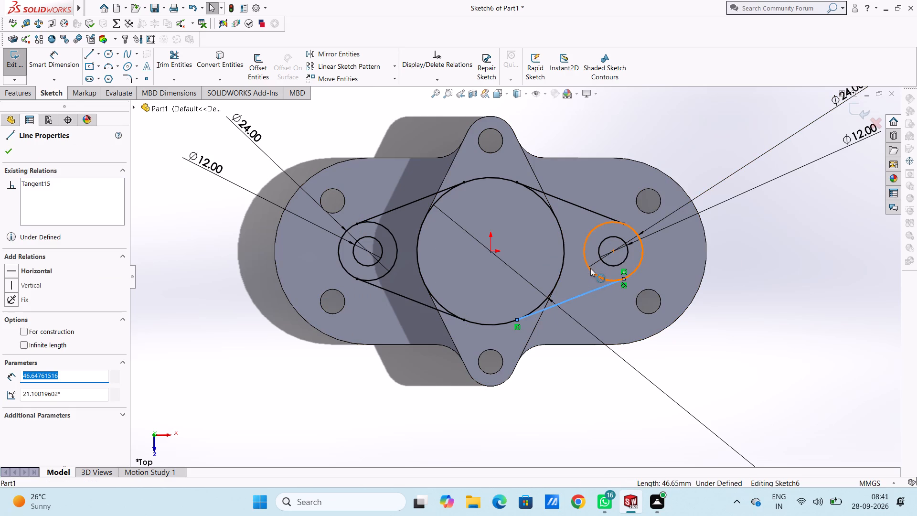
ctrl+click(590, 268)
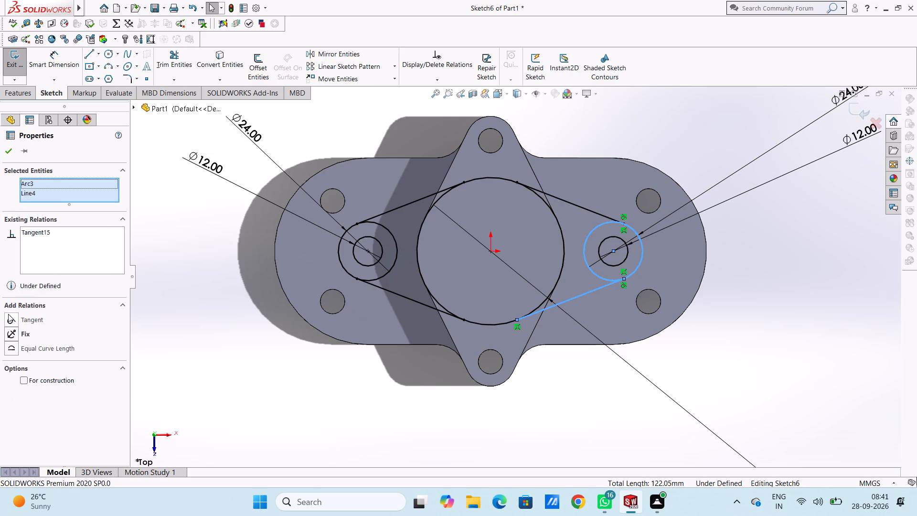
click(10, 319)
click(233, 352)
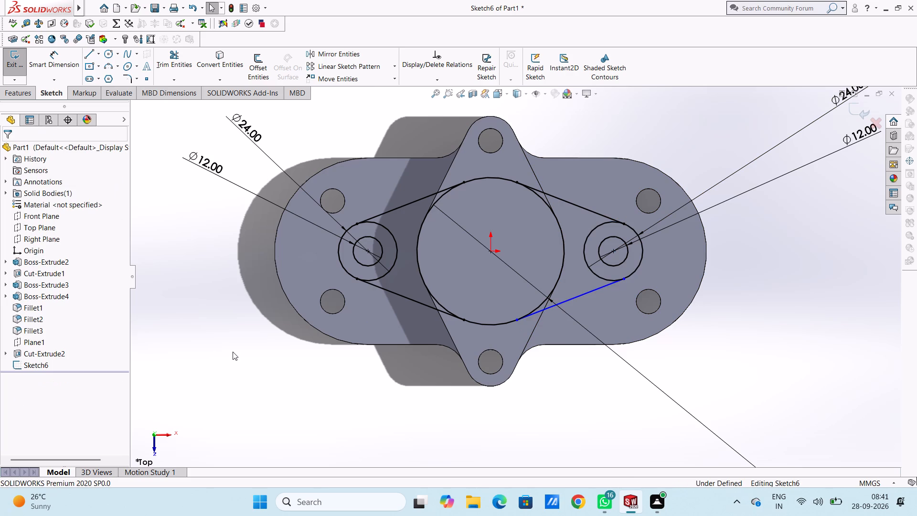
Add a tangent relation between the lower-right connecting line and the central 60 mm circle.
click(577, 299)
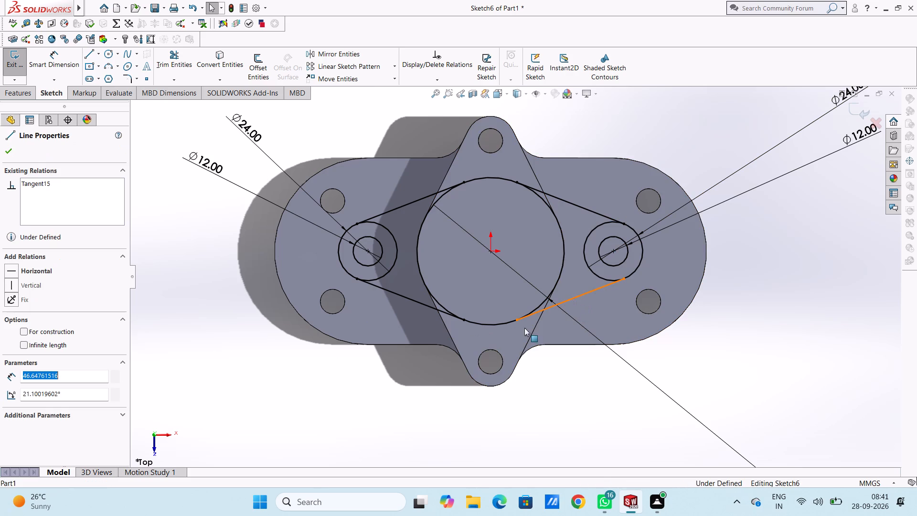
ctrl+click(486, 323)
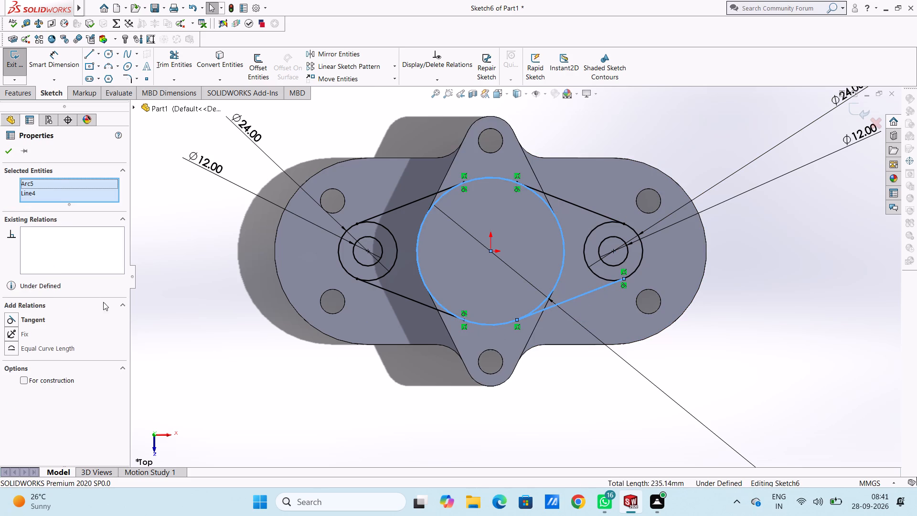
click(7, 317)
click(218, 347)
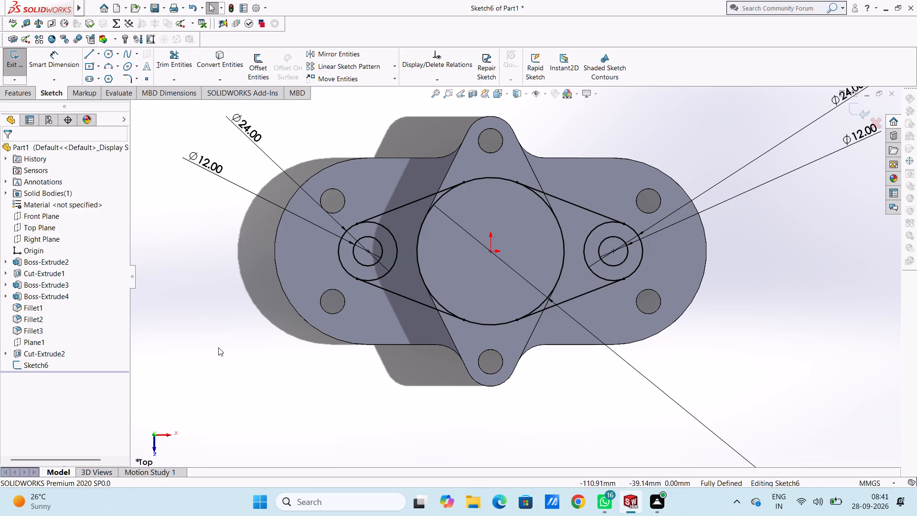
Trim the central circle's two side arcs and both 24 mm circles' inner arcs, leaving one closed outline around the 12 mm circles.
click(184, 58)
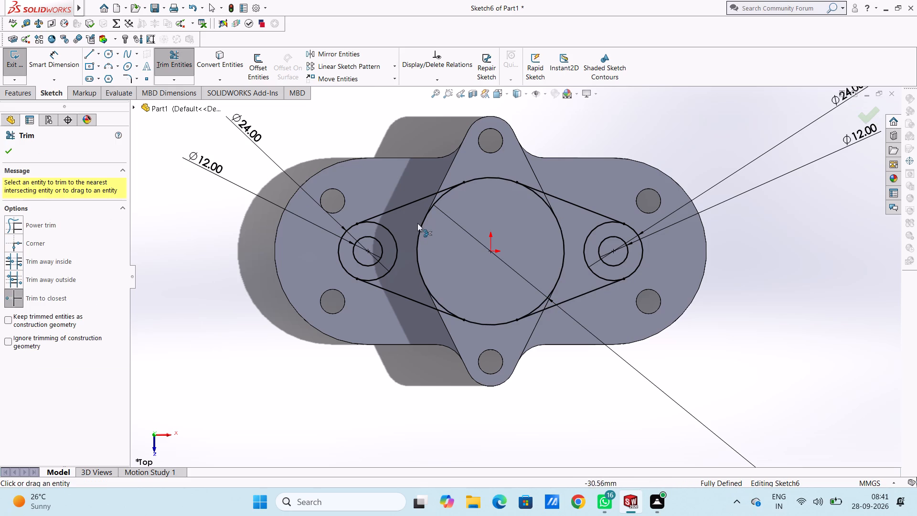
click(420, 225)
click(562, 243)
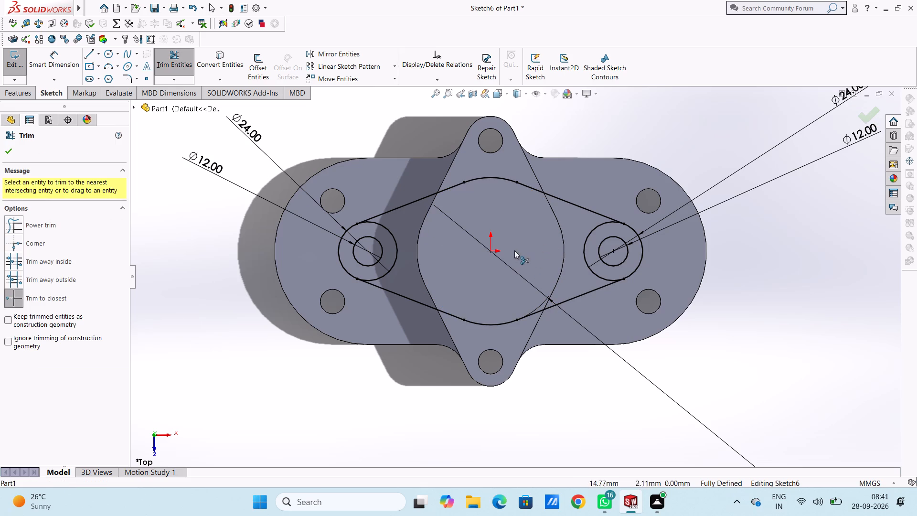
click(588, 240)
click(395, 239)
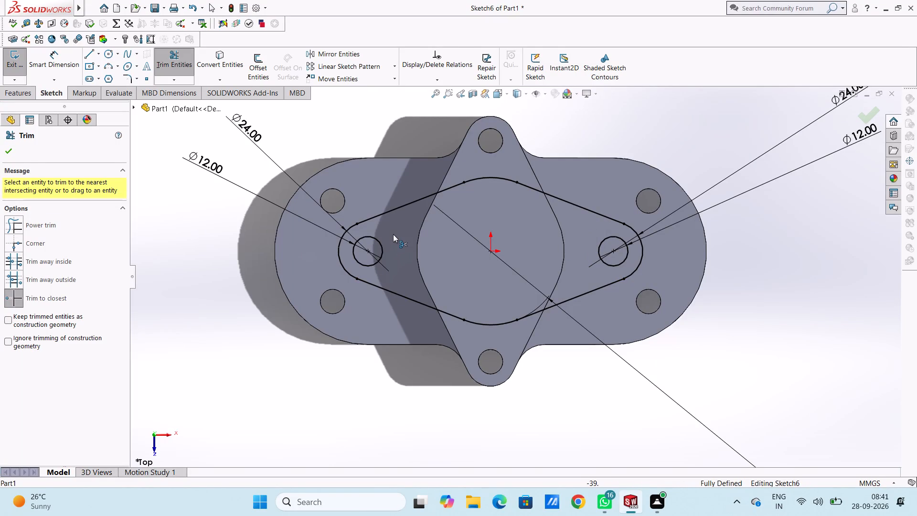
key(Escape)
key(Escape)
key(Escape)
Start a blind boss extrusion of the trimmed profile from the sketch plane, with merge result on.
scroll(393, 234, up, 4)
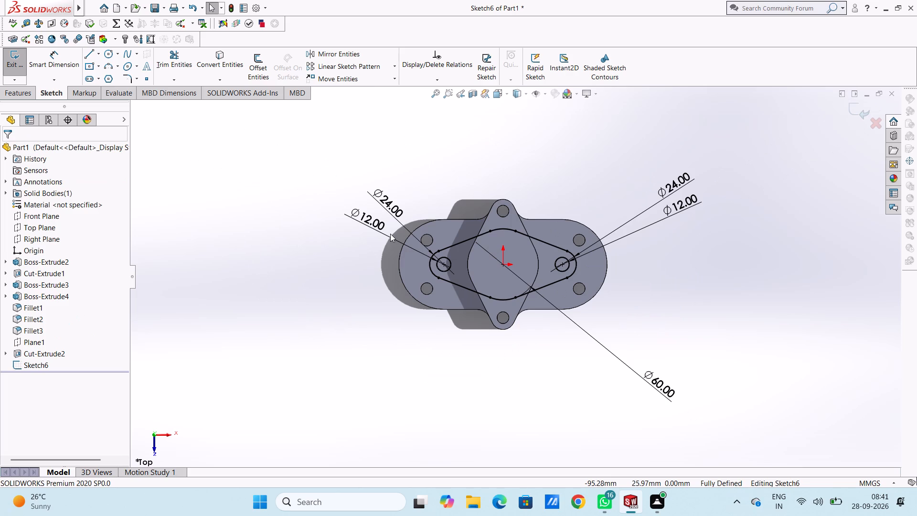
click(15, 97)
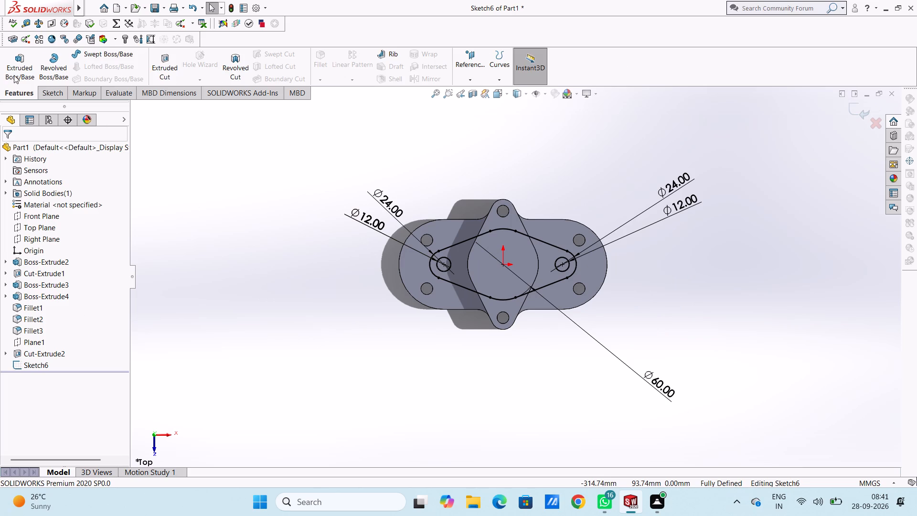
click(14, 66)
middle_drag(252, 306, 248, 252)
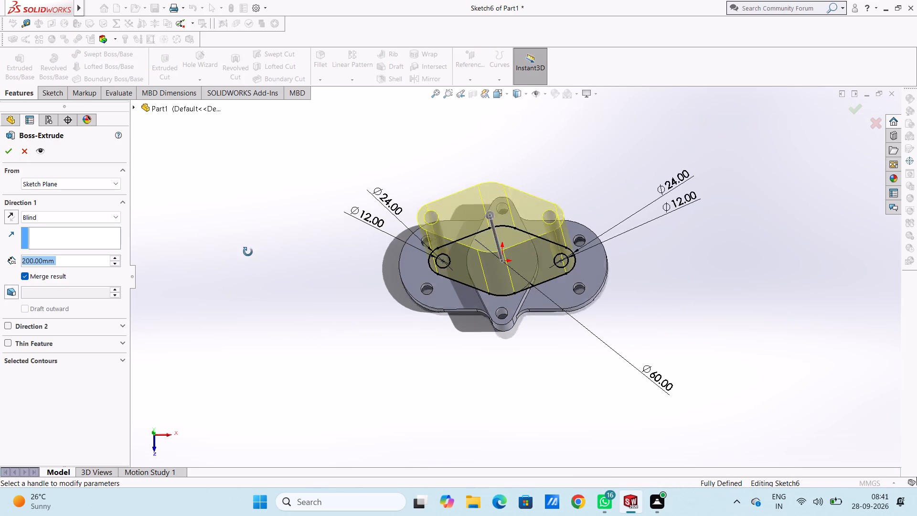
middle_drag(248, 252, 248, 222)
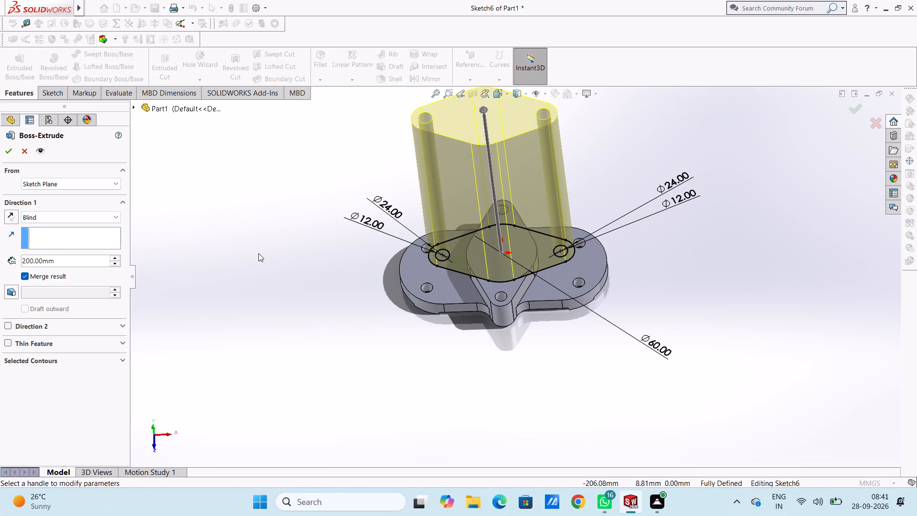
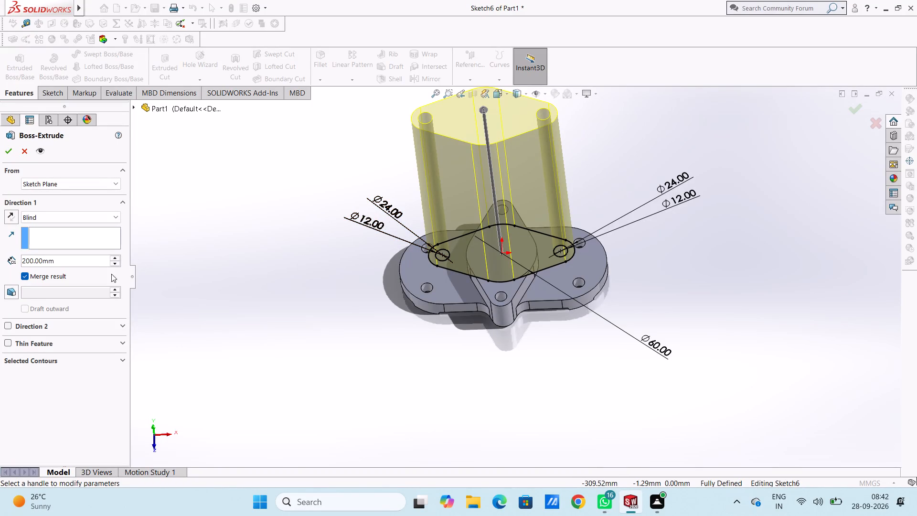
Set the boss extrusion depth to 25 mm and complete the feature.
double_click(92, 260)
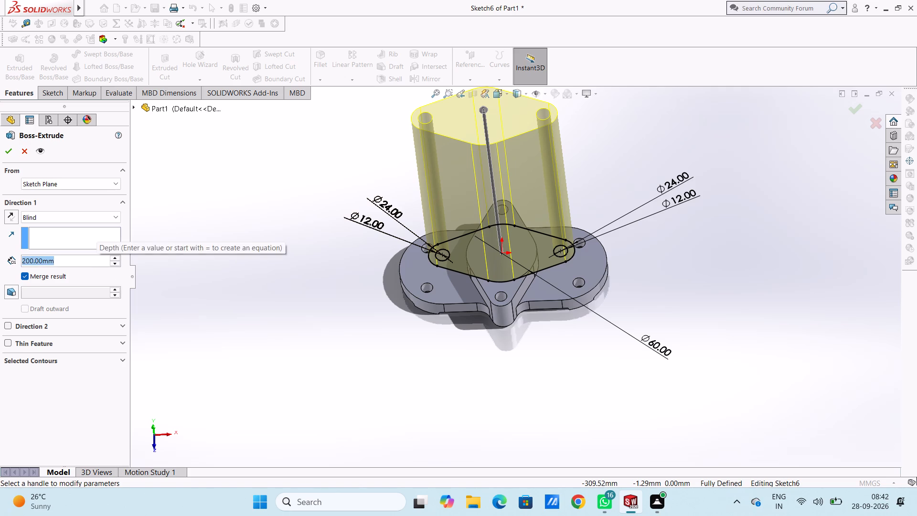
text(14)
key(Return)
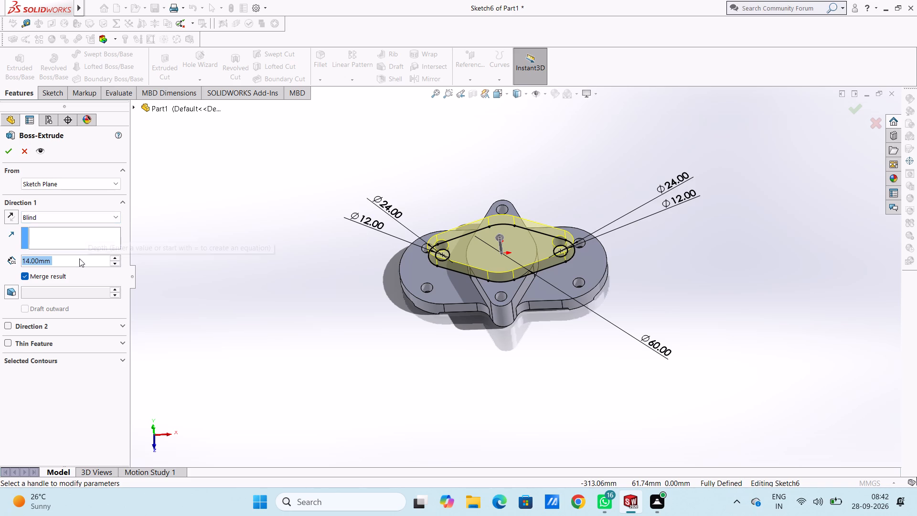
text(25)
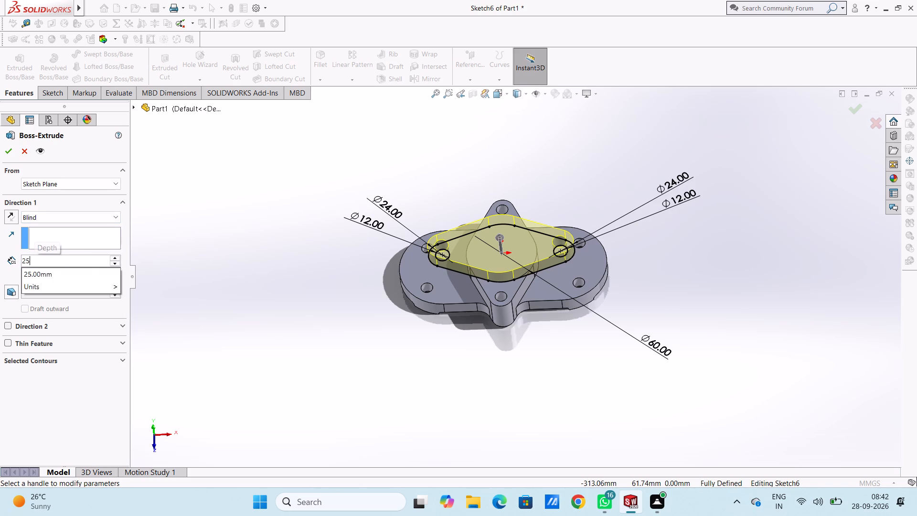
key(Return)
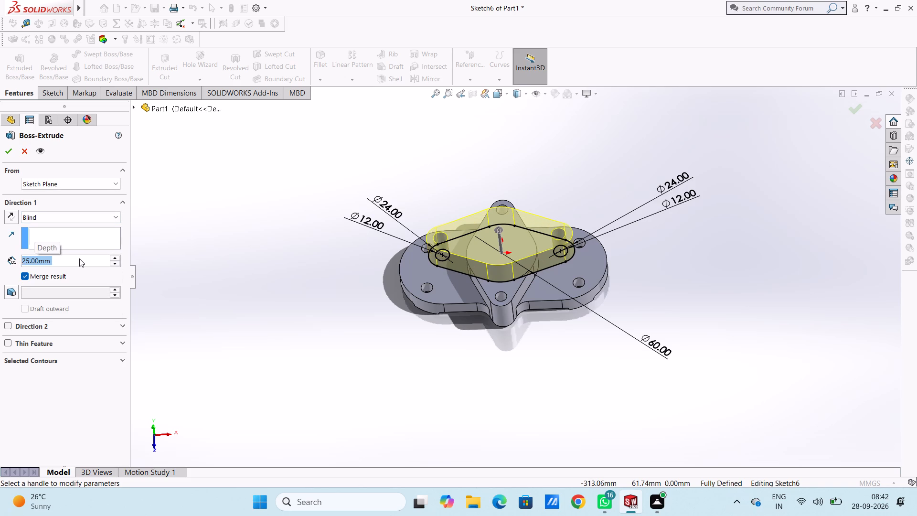
click(11, 156)
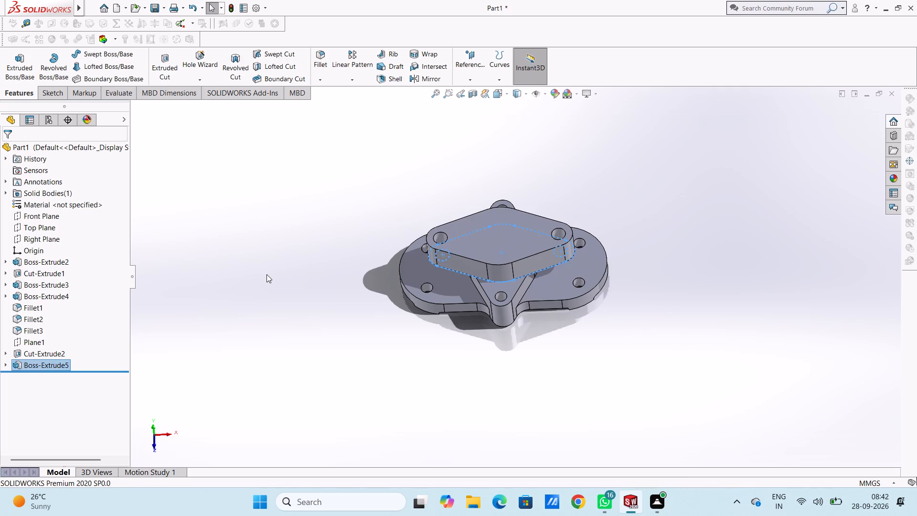
Open a new sketch on the top face of the 25 mm diamond-shaped boss, viewed from the top.
click(267, 274)
middle_drag(262, 270, 263, 159)
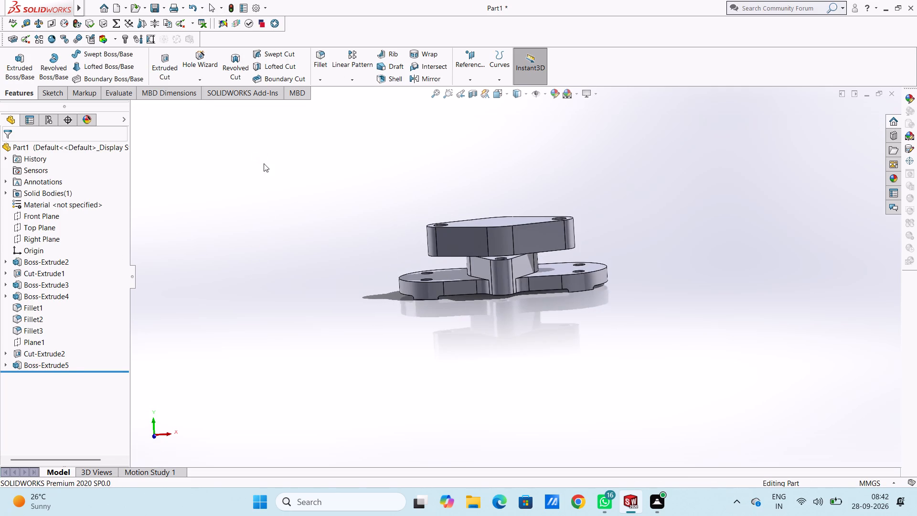
middle_drag(275, 214, 298, 247)
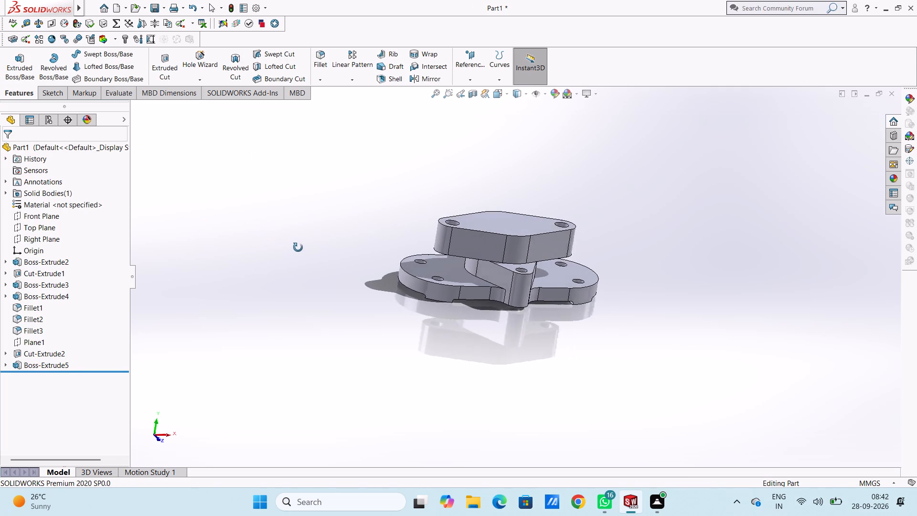
middle_drag(298, 247, 253, 246)
middle_click(253, 246)
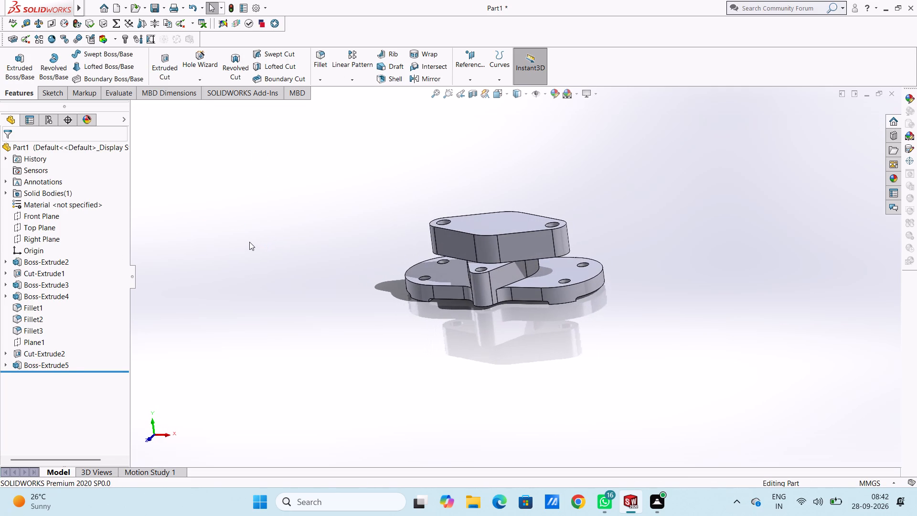
key(ctrl+5)
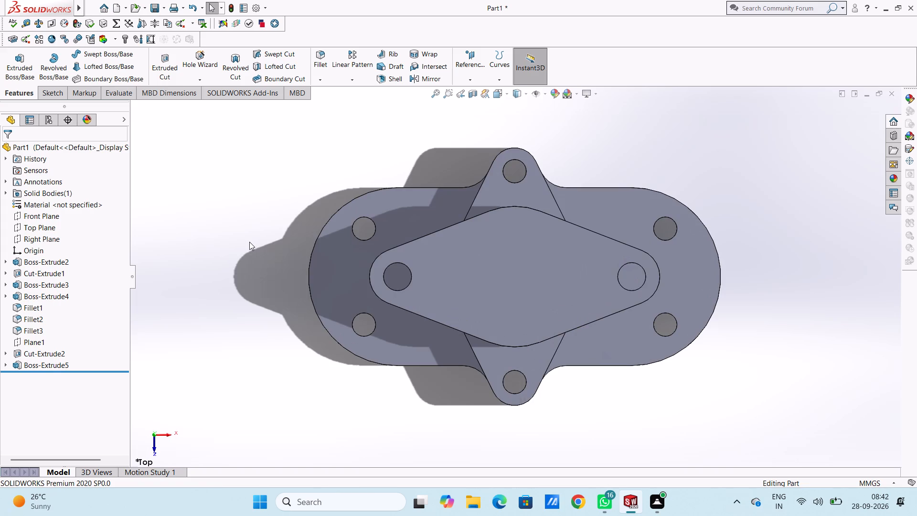
click(461, 297)
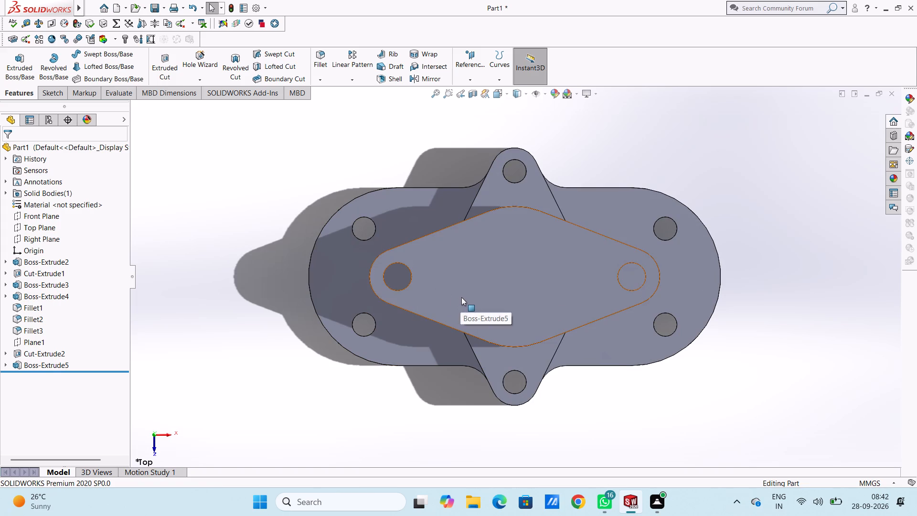
click(507, 269)
click(405, 134)
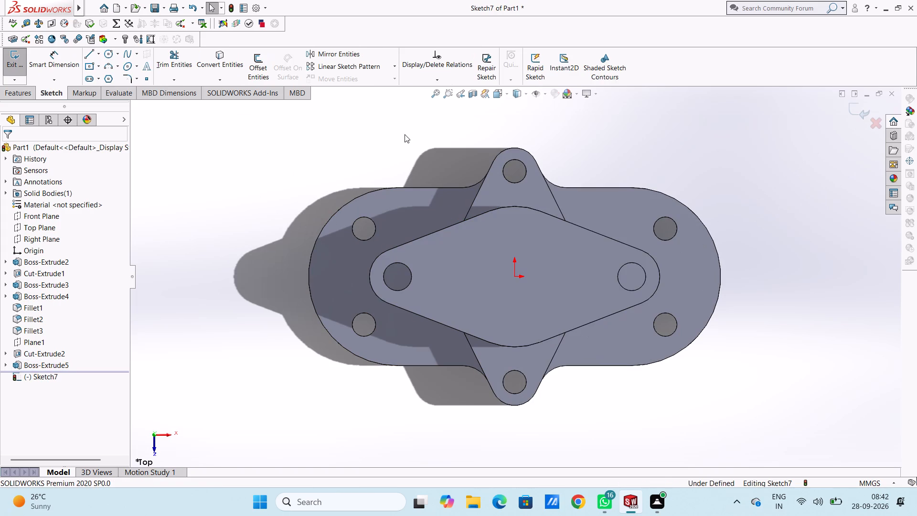
Sketch two circles of 6 mm radius over the boss's two end holes, concentric with them.
click(107, 57)
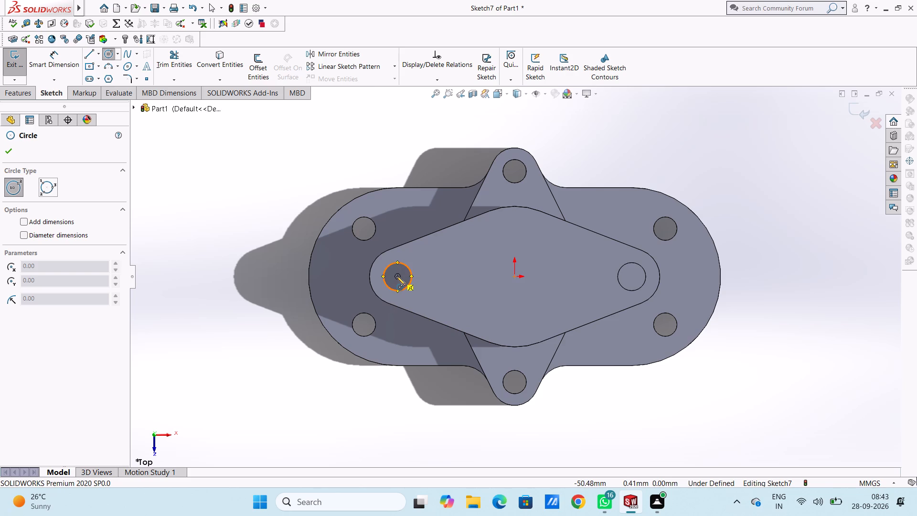
click(396, 277)
click(405, 287)
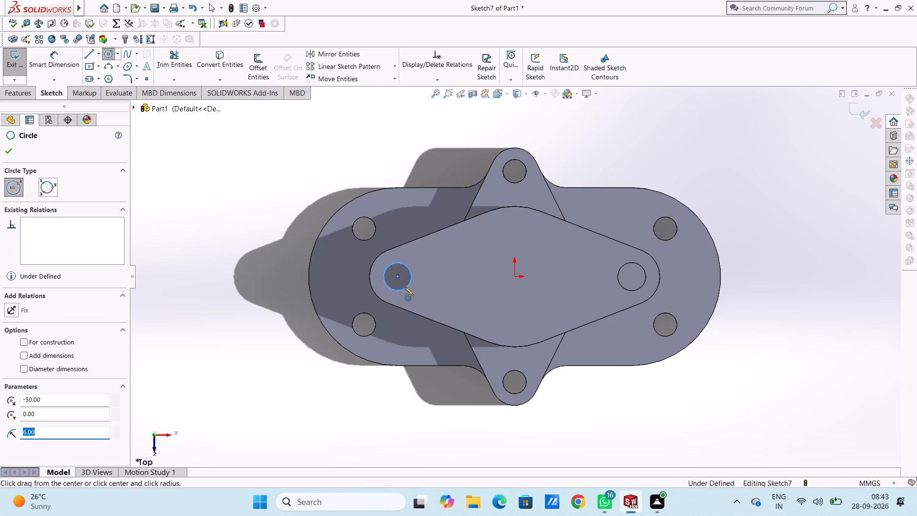
click(631, 276)
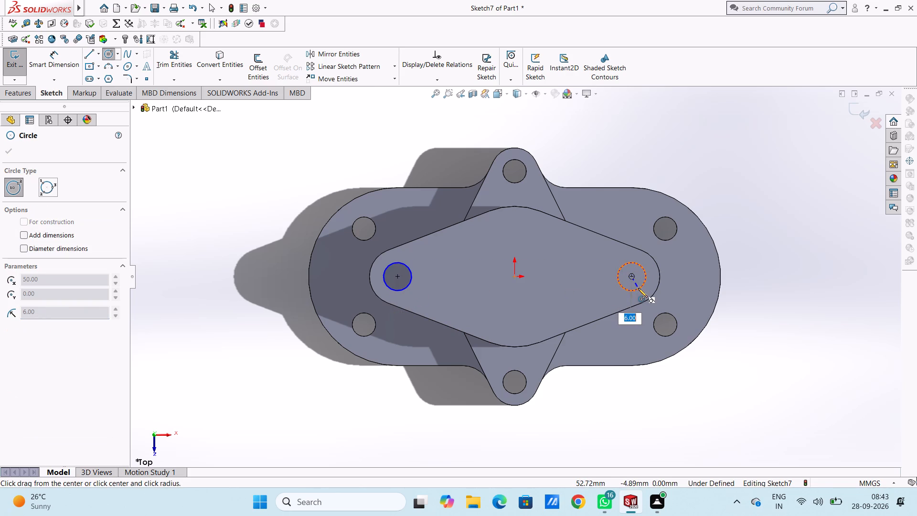
click(638, 288)
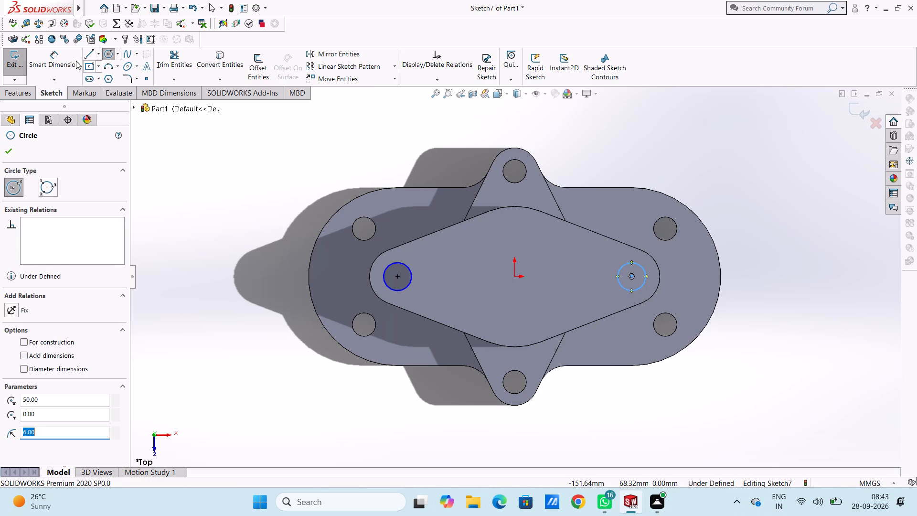
click(10, 150)
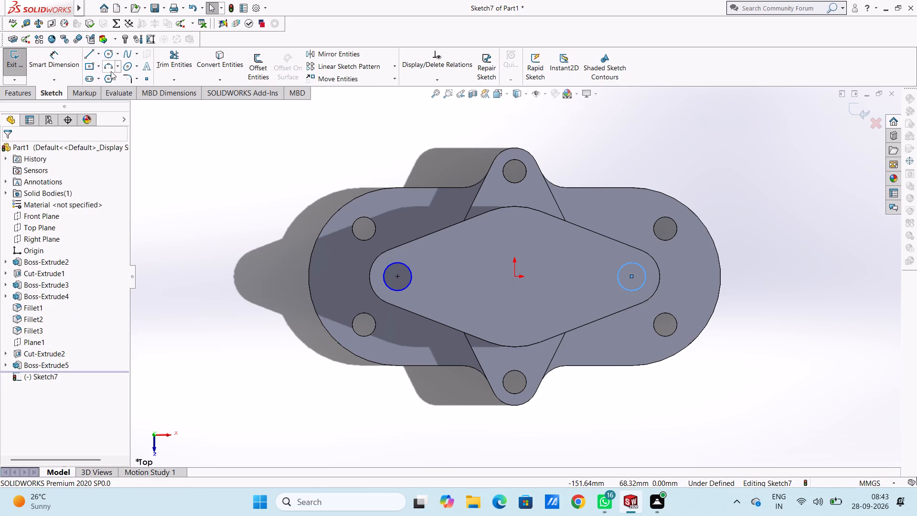
Trace the boss's two rounded ends with three-point arcs of 12 mm radius around the end holes.
click(111, 71)
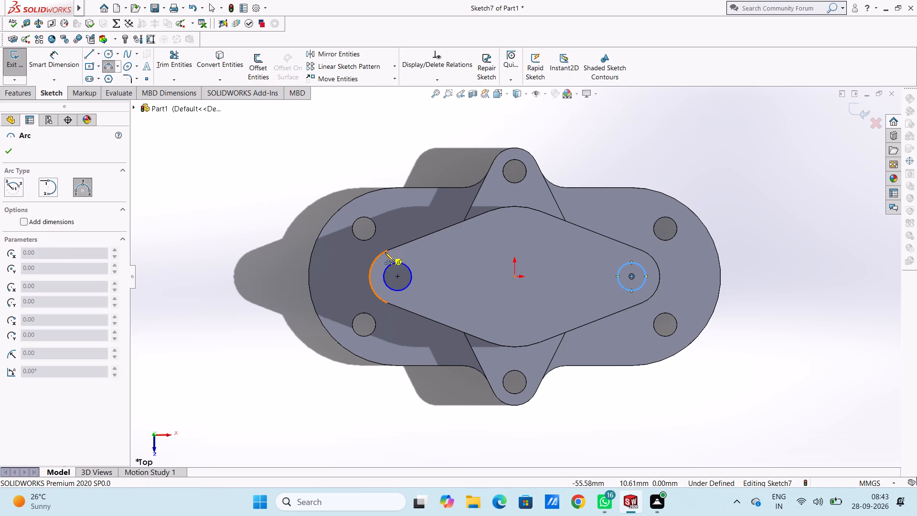
click(388, 251)
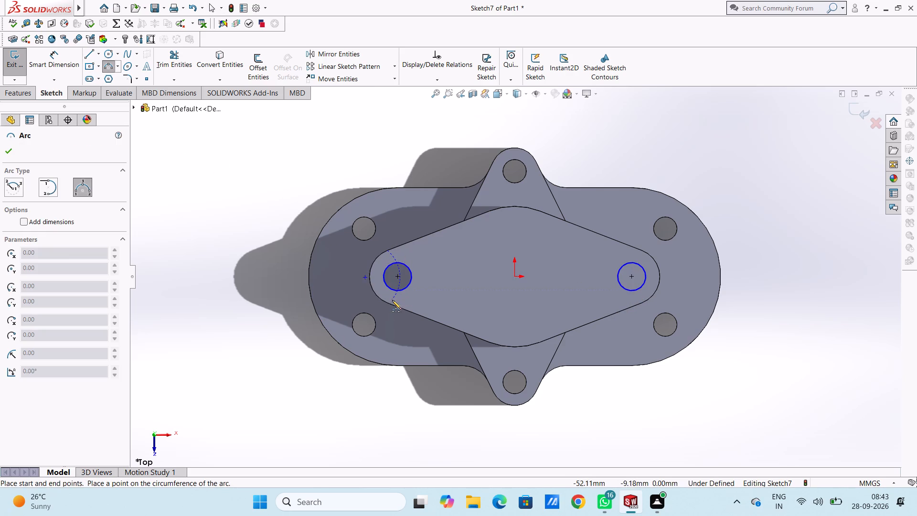
click(387, 302)
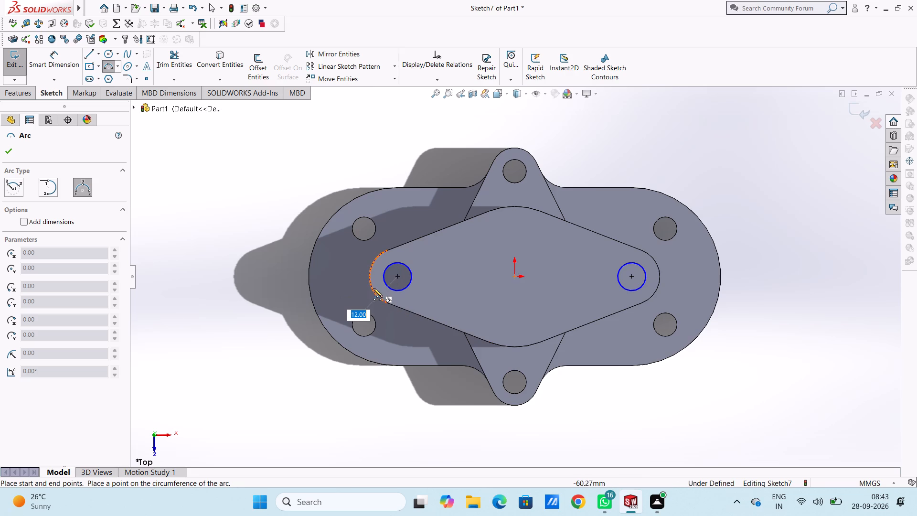
click(373, 288)
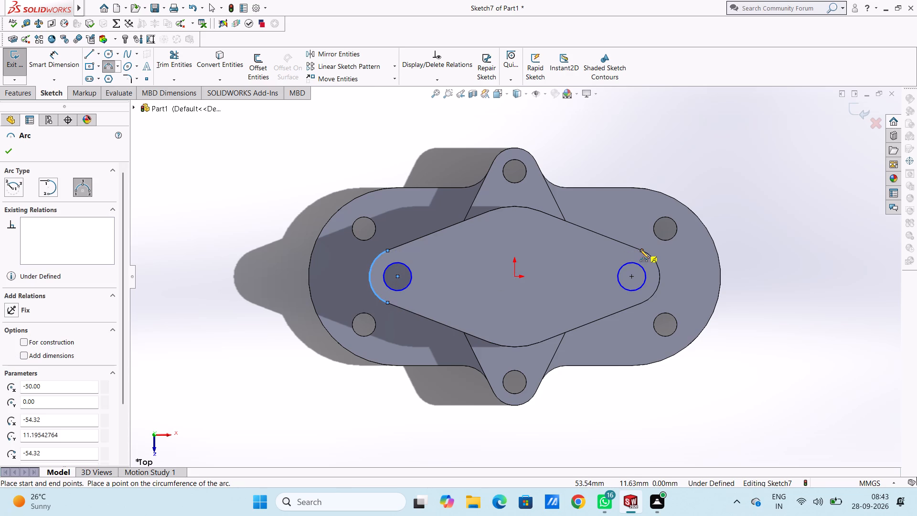
click(640, 249)
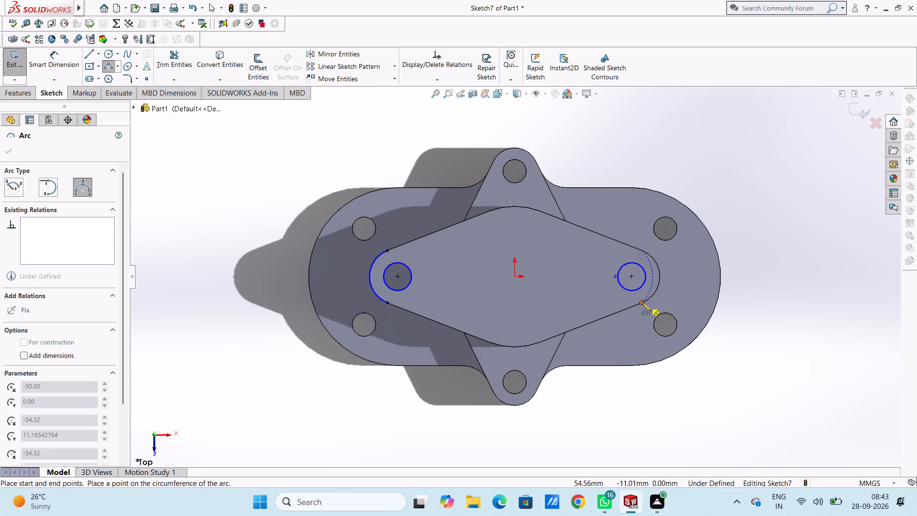
click(642, 302)
click(658, 288)
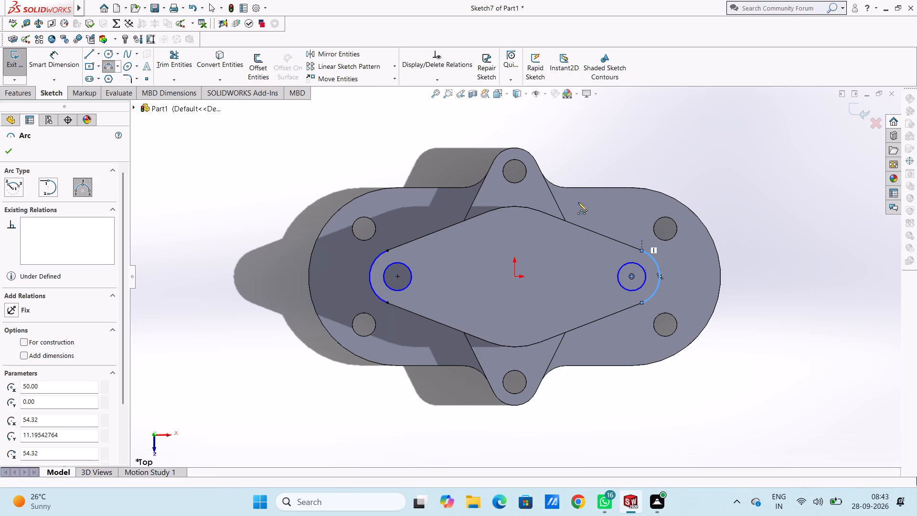
Trace the boss's upper and lower middle curves with three-point arcs of 30 mm radius centred on the origin.
click(540, 212)
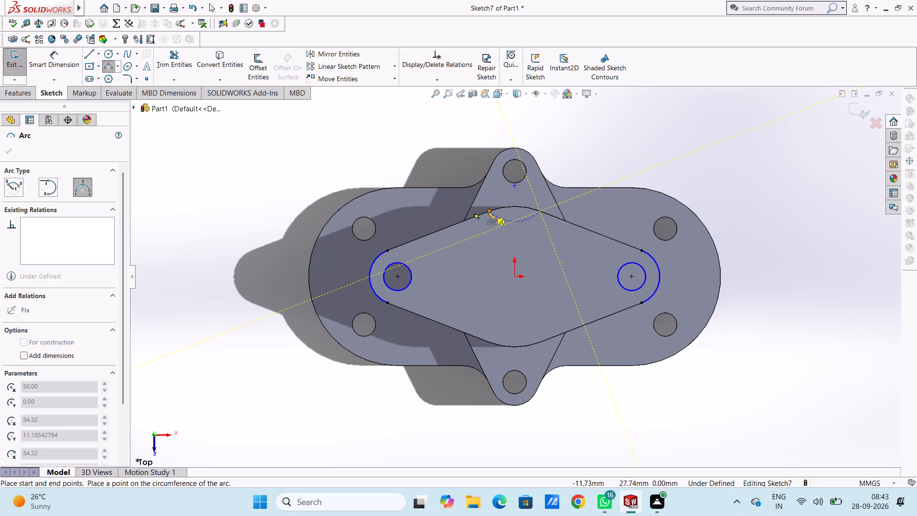
click(487, 212)
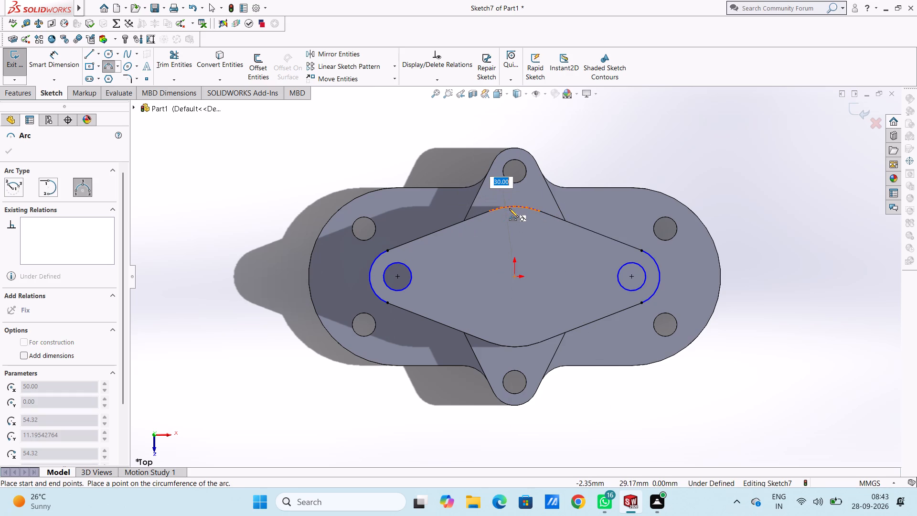
click(509, 208)
scroll(525, 263, up, 4)
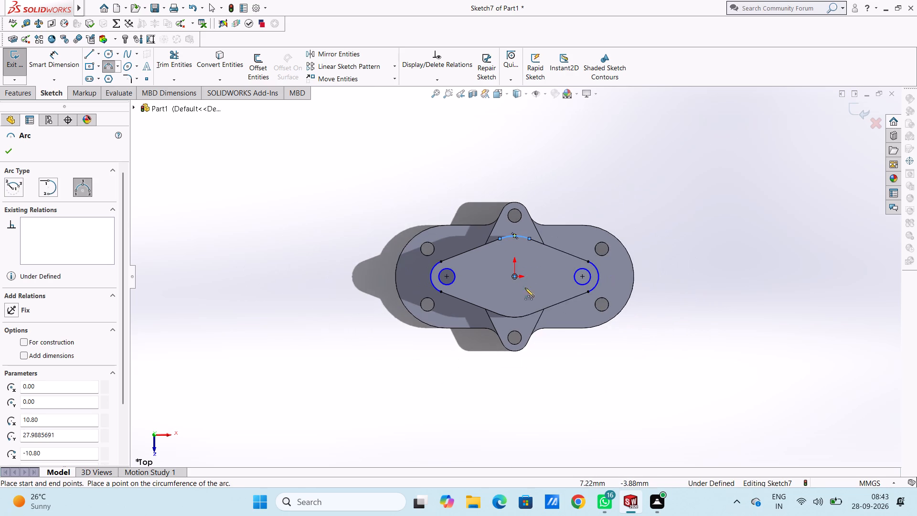
scroll(525, 346, down, 3)
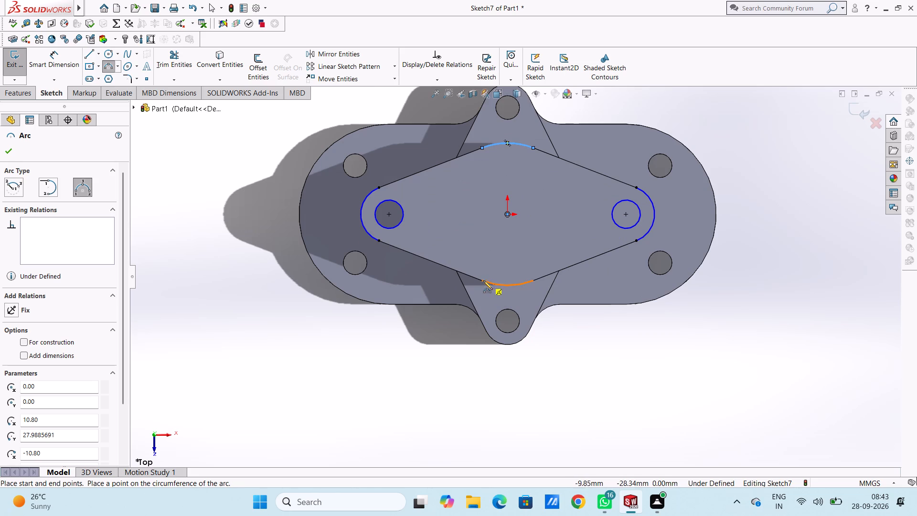
click(482, 280)
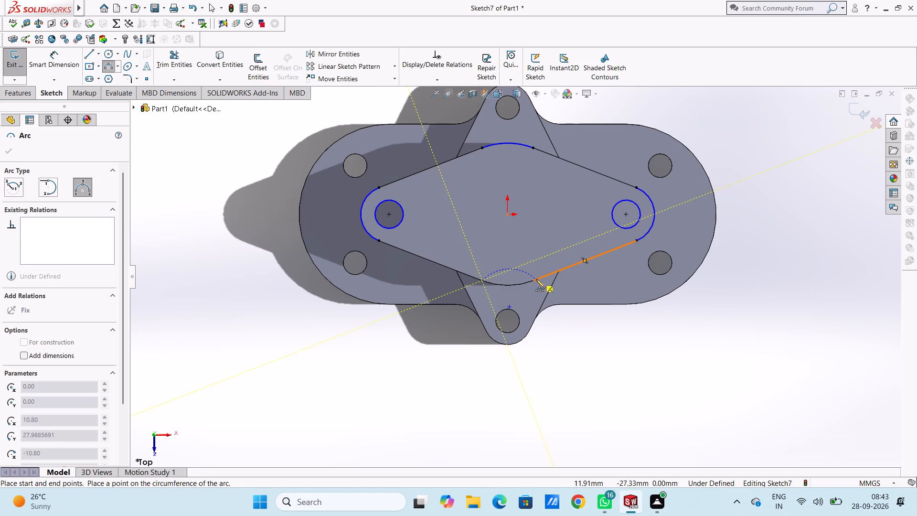
click(534, 279)
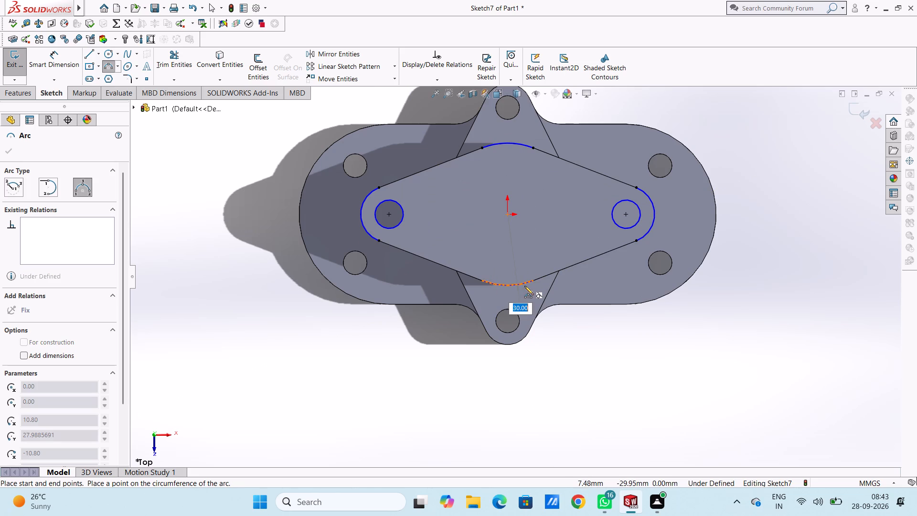
click(524, 286)
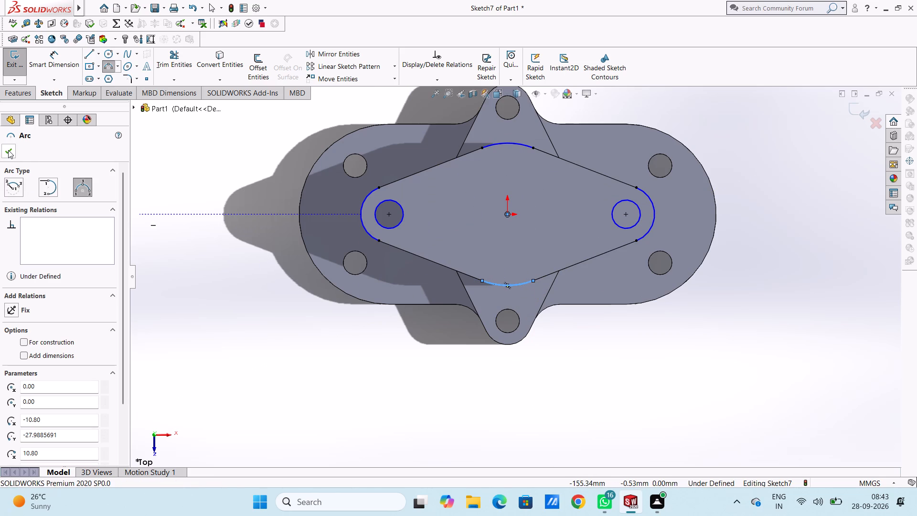
click(8, 150)
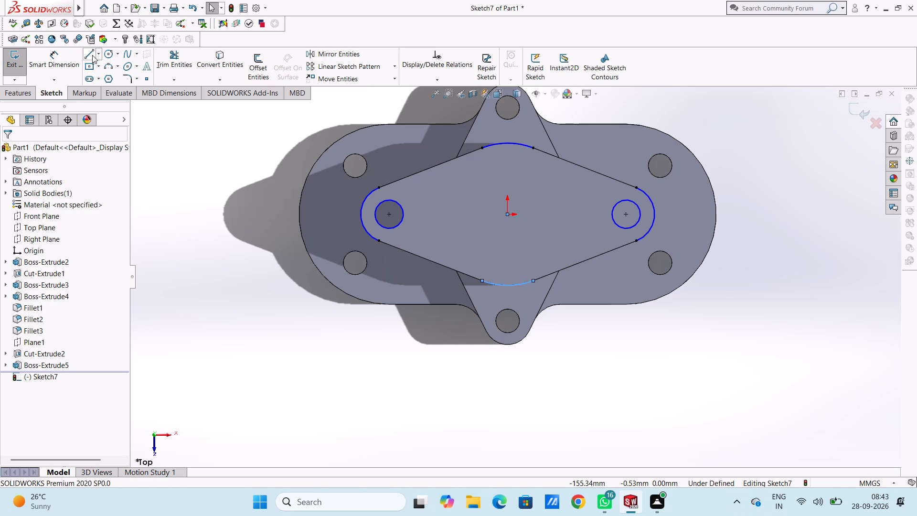
Trace the boss's four slanted sides with lines joining the rounded end arcs to the upper and lower middle arcs.
click(92, 54)
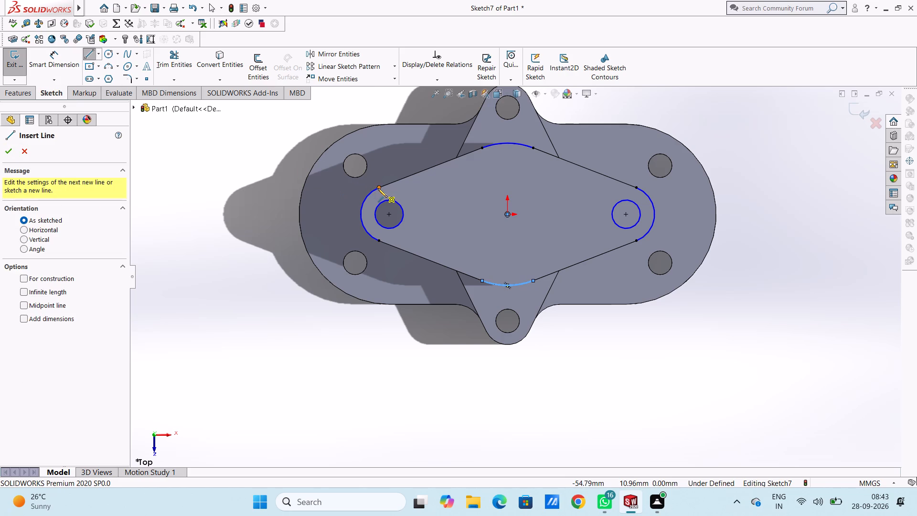
click(378, 188)
click(483, 149)
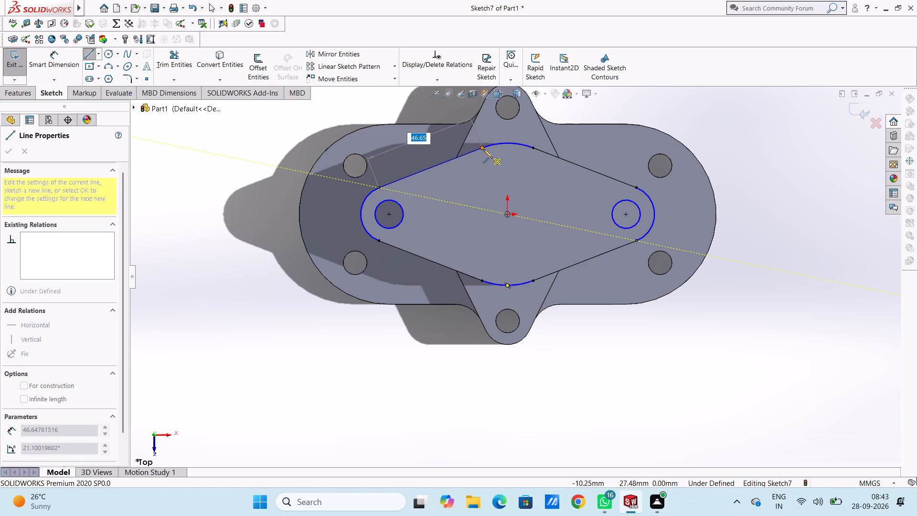
click(536, 149)
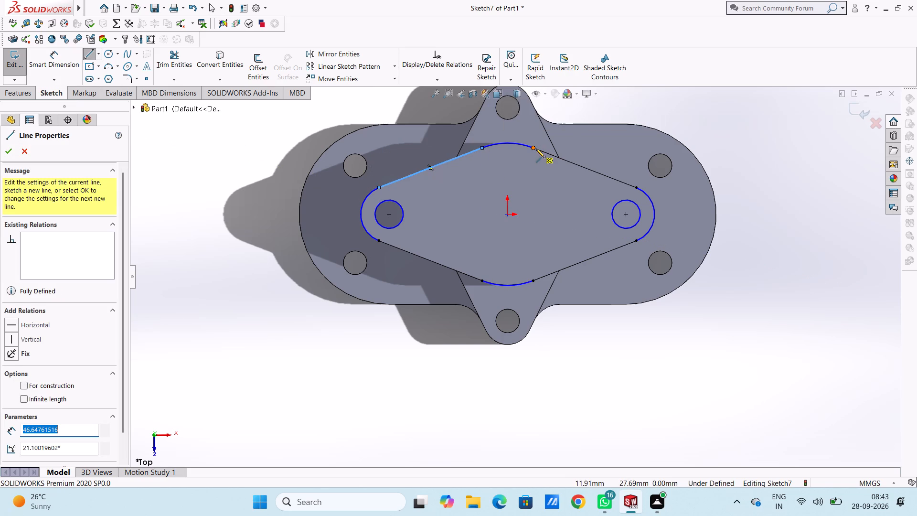
click(637, 186)
click(637, 242)
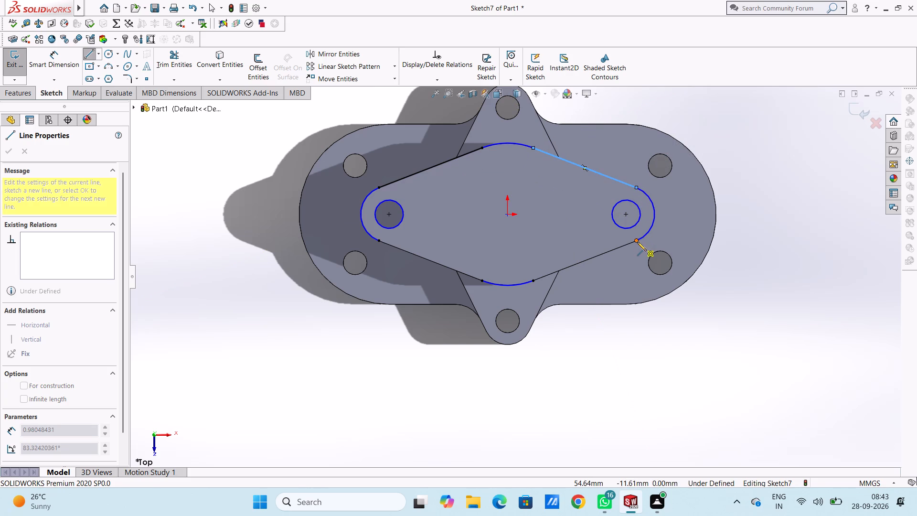
click(533, 279)
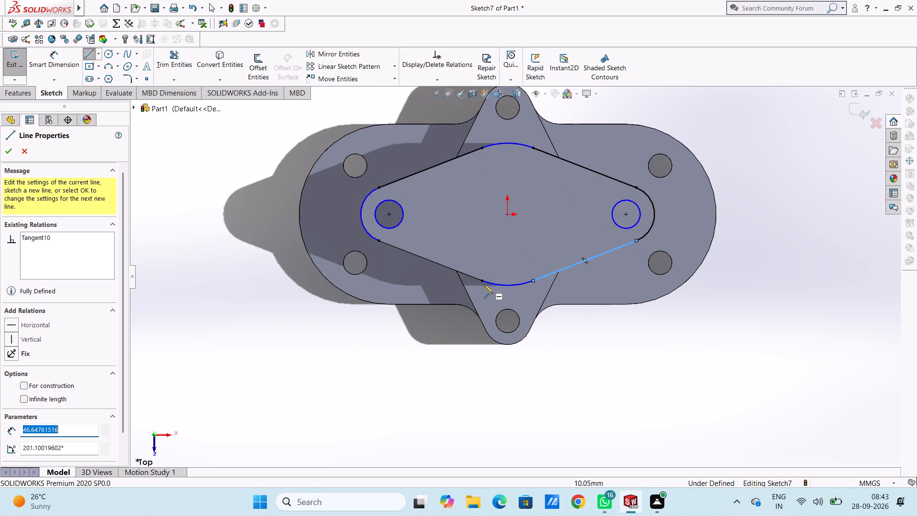
click(481, 282)
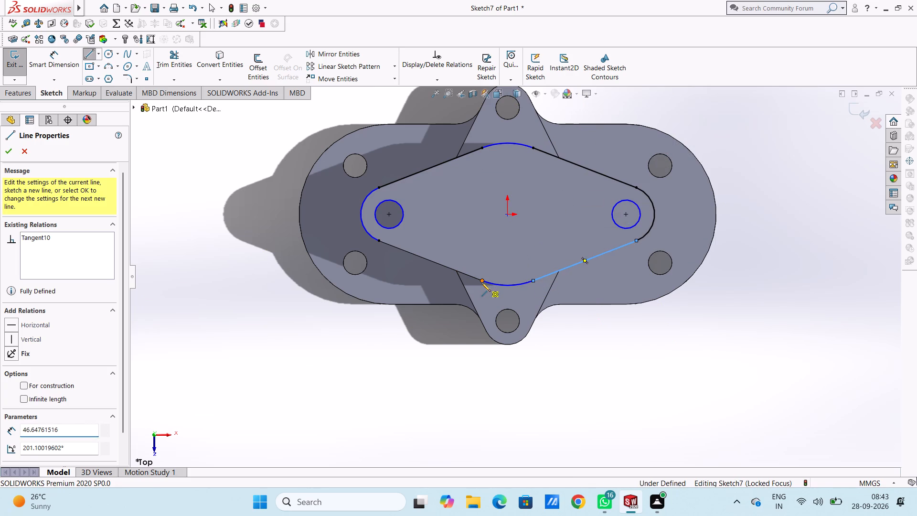
click(379, 240)
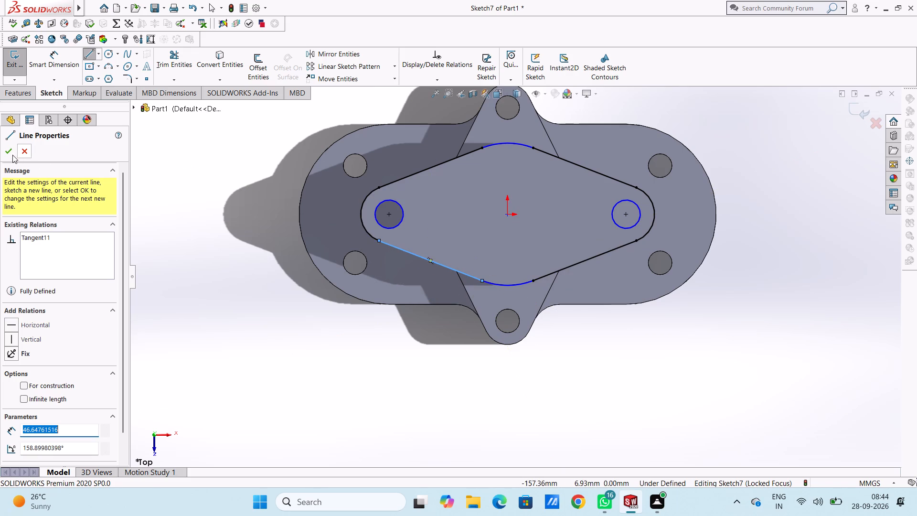
click(11, 154)
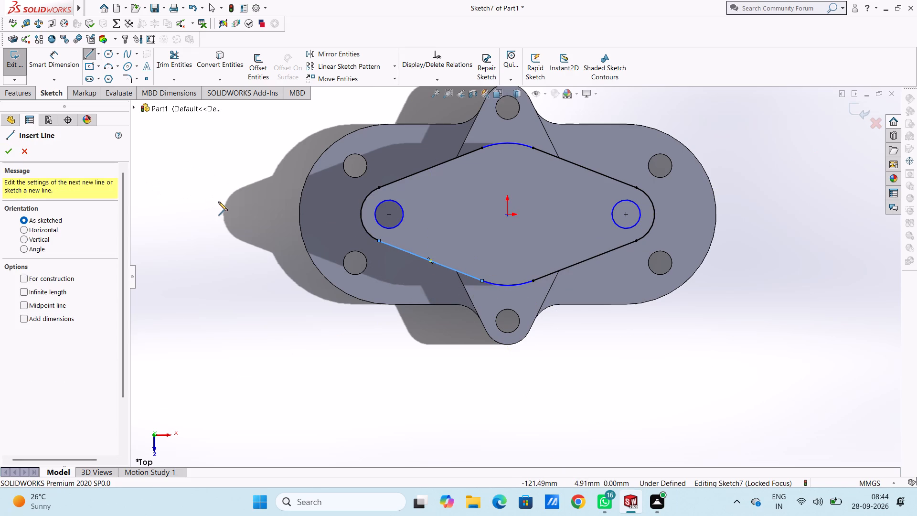
click(5, 152)
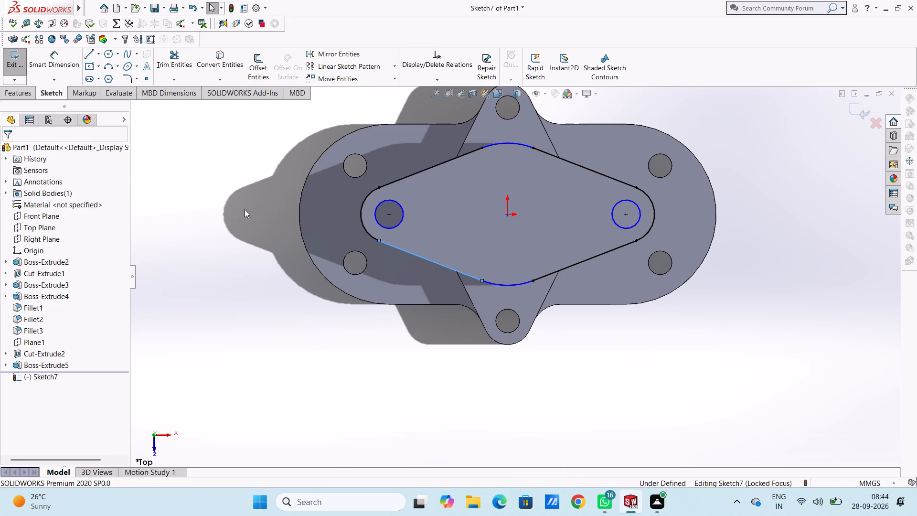
click(245, 209)
Dimension the diameter of the circle over the boss's left hole and the radius of the upper middle arc.
click(67, 68)
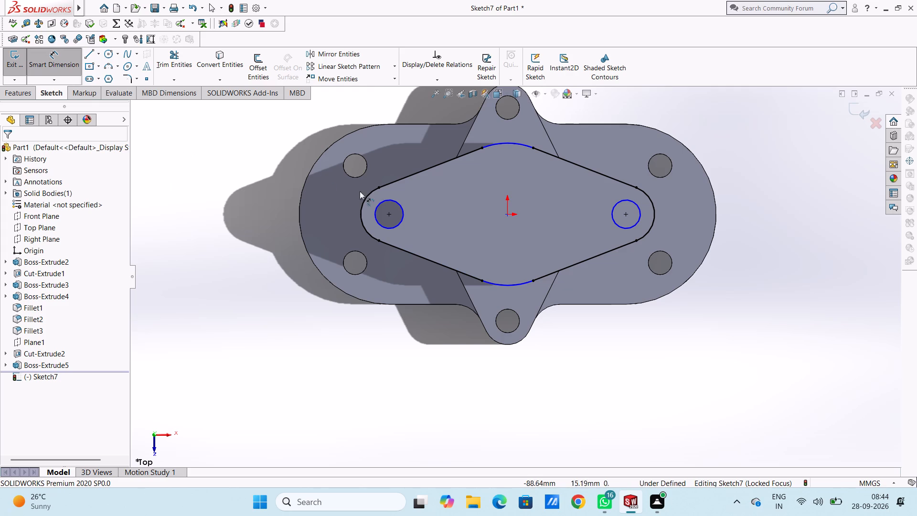
click(379, 206)
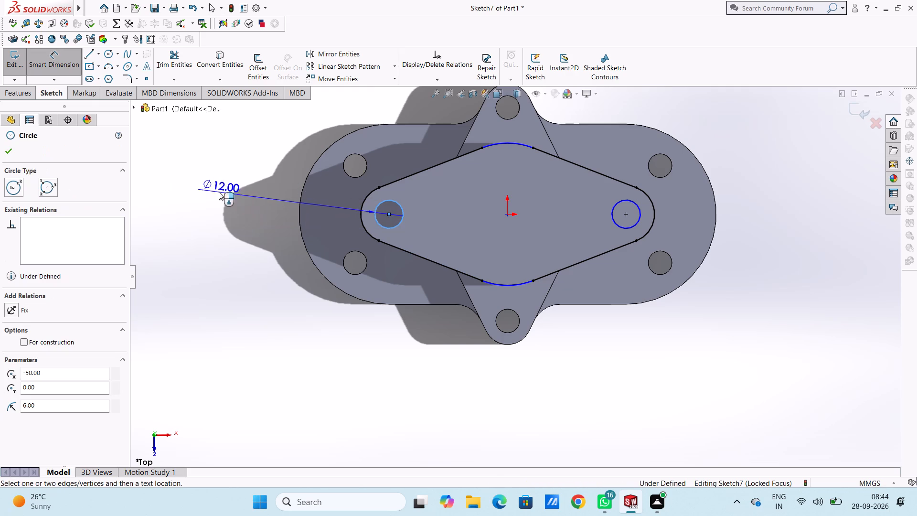
click(214, 181)
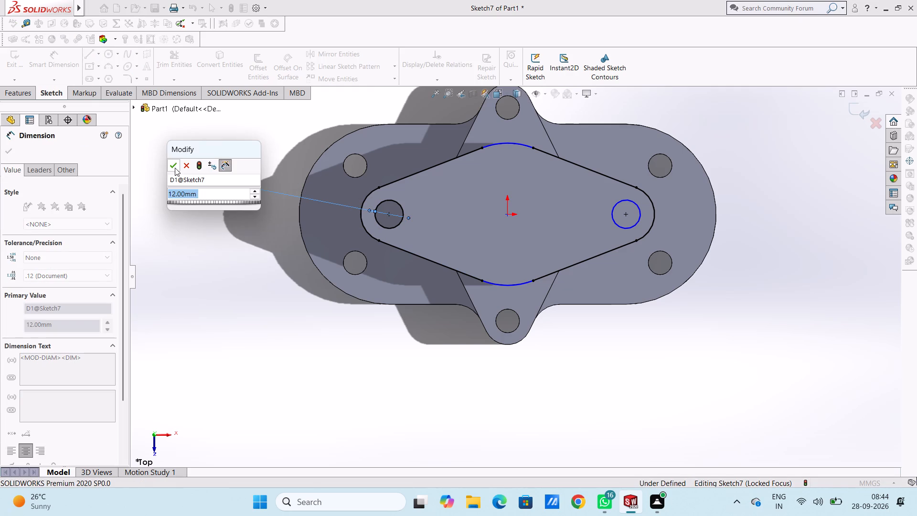
click(174, 166)
click(165, 160)
scroll(260, 185, up, 4)
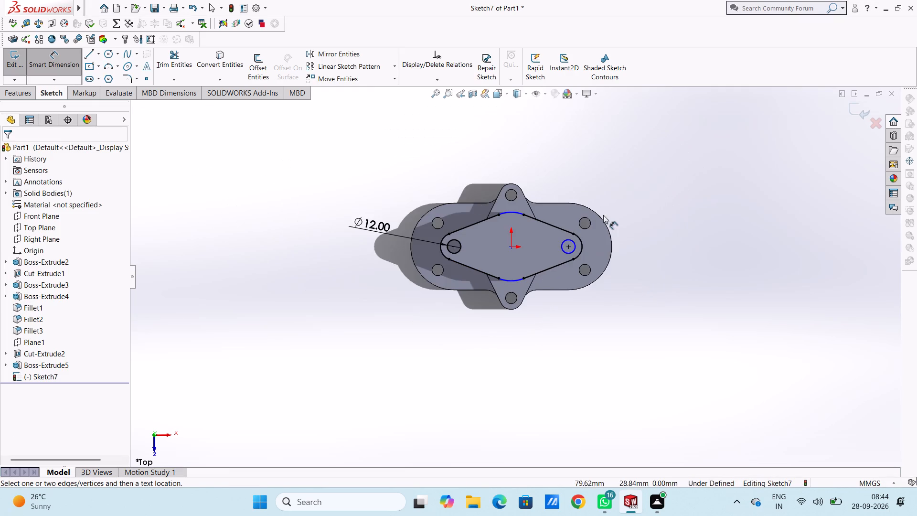
scroll(603, 215, down, 2)
click(469, 218)
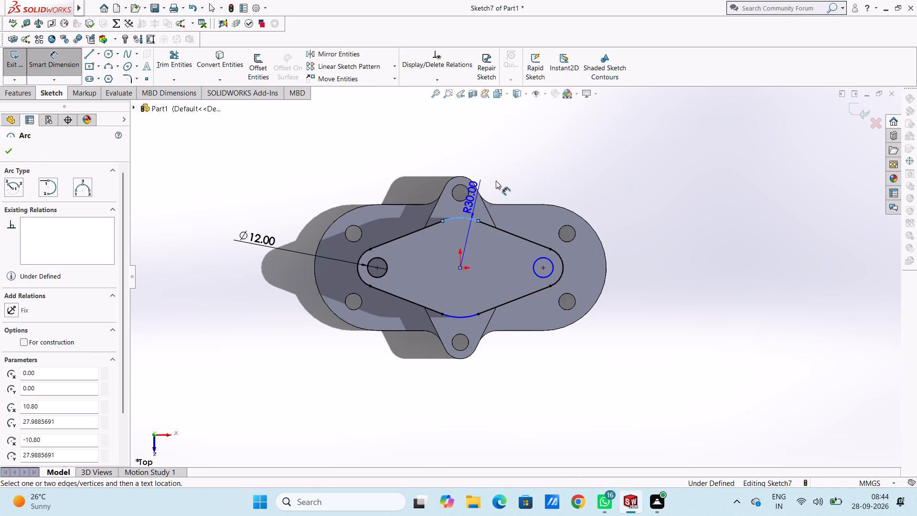
click(474, 129)
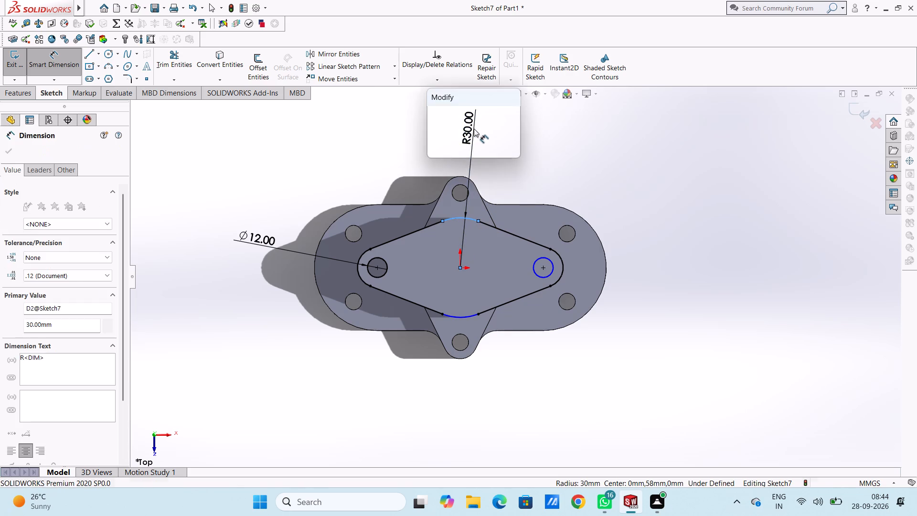
click(434, 115)
click(360, 132)
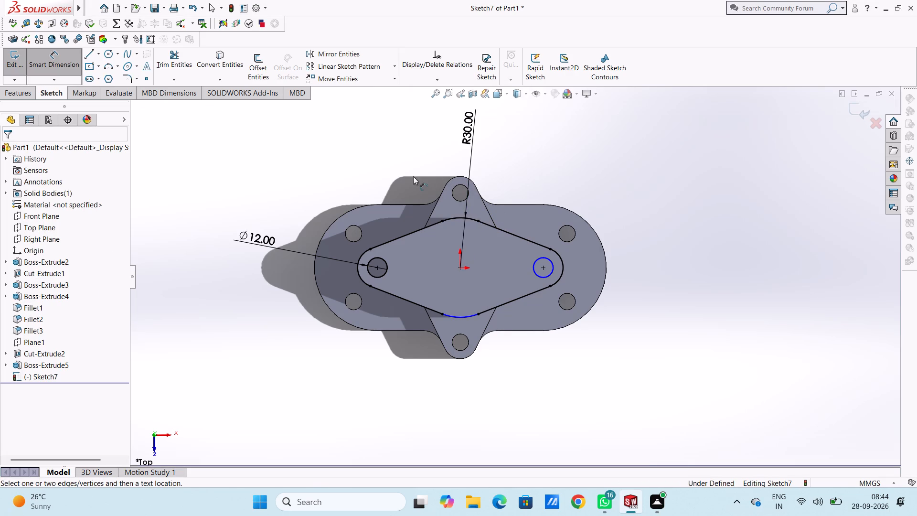
Dimension the diameter of the circle over the boss's right hole and the radius of the lower middle arc.
click(554, 263)
click(705, 204)
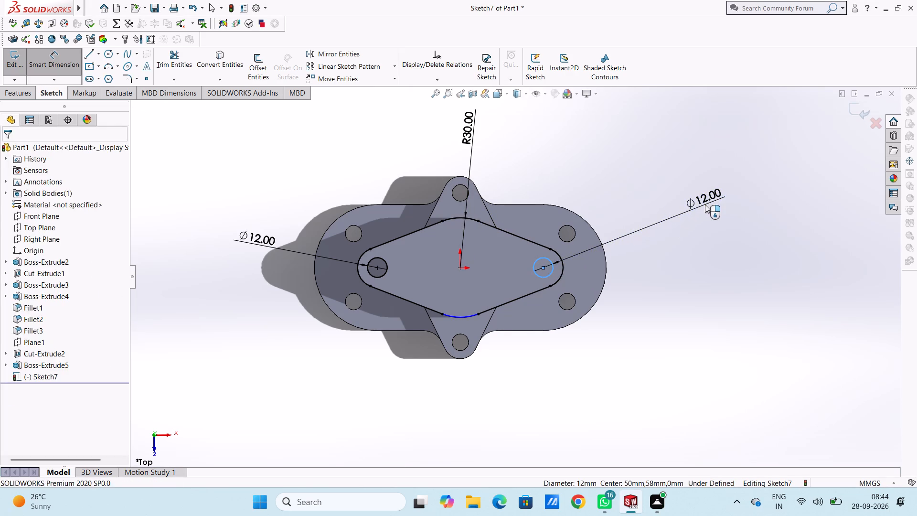
click(658, 189)
click(605, 169)
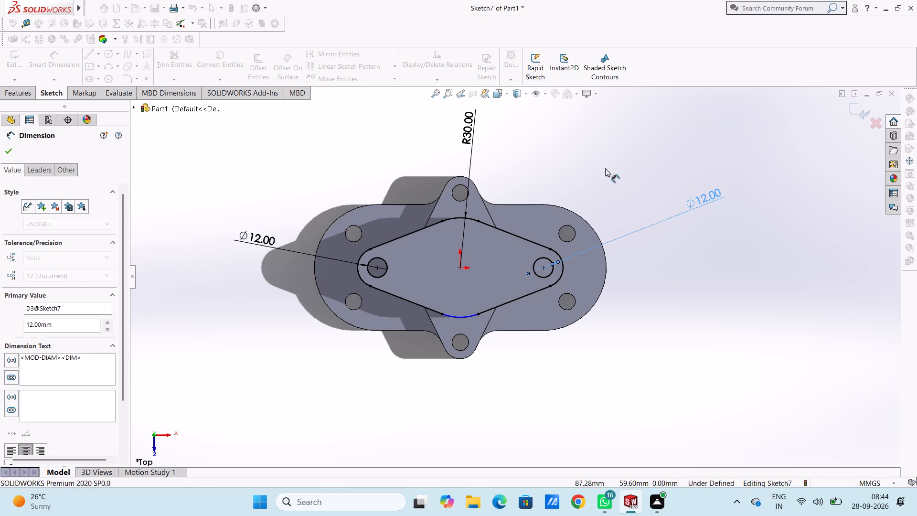
scroll(602, 170, up, 3)
scroll(526, 317, down, 4)
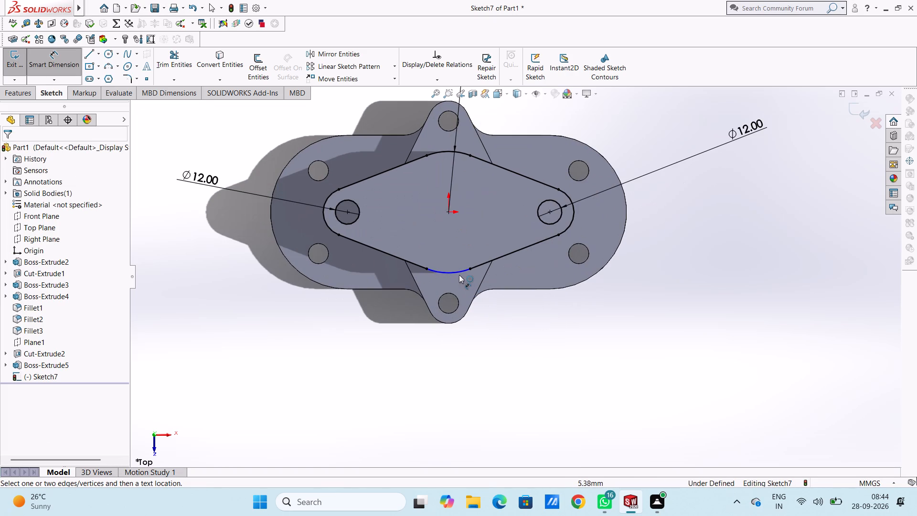
click(458, 274)
click(486, 380)
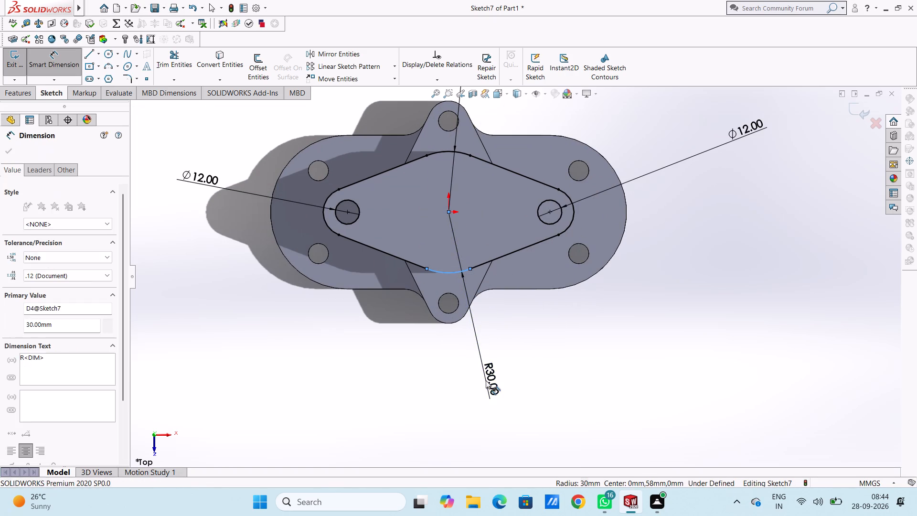
click(448, 364)
click(393, 372)
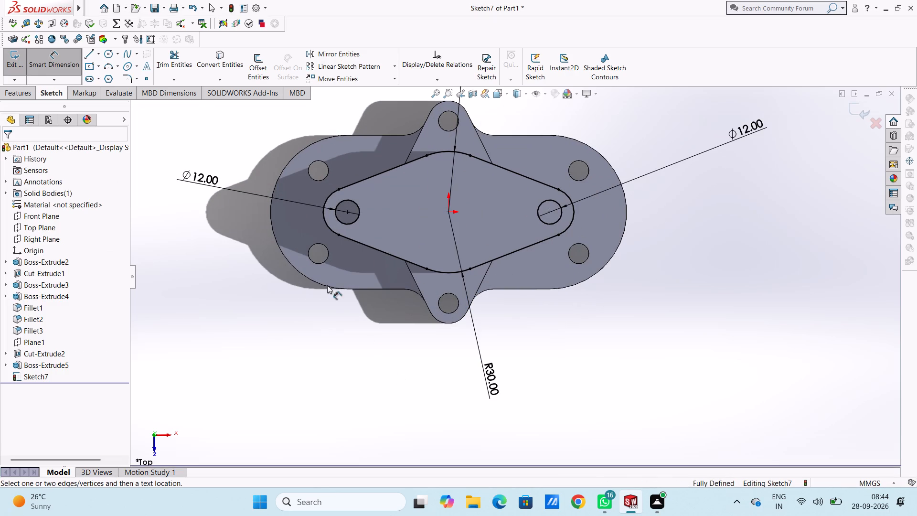
click(61, 57)
click(11, 101)
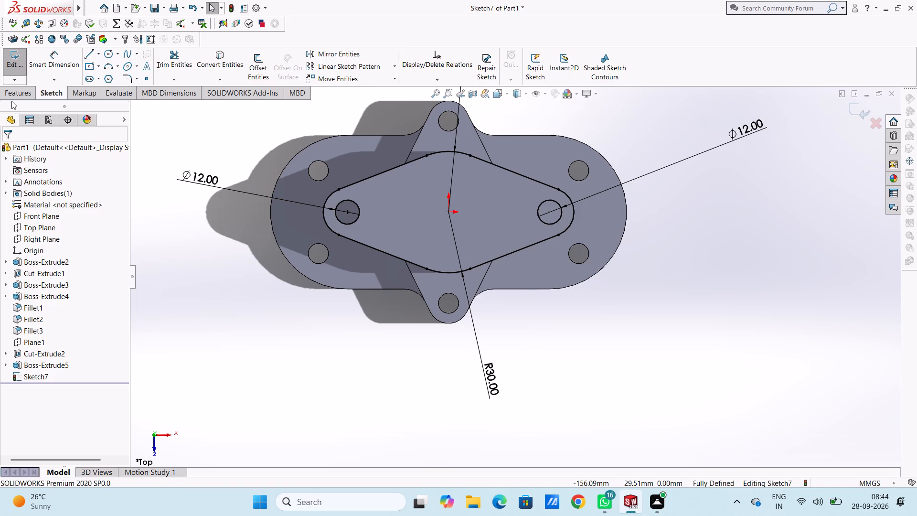
Start a blind boss extrusion of the diamond profile, reversed downward toward the base plate, with a depth of 40 mm.
click(19, 96)
click(13, 71)
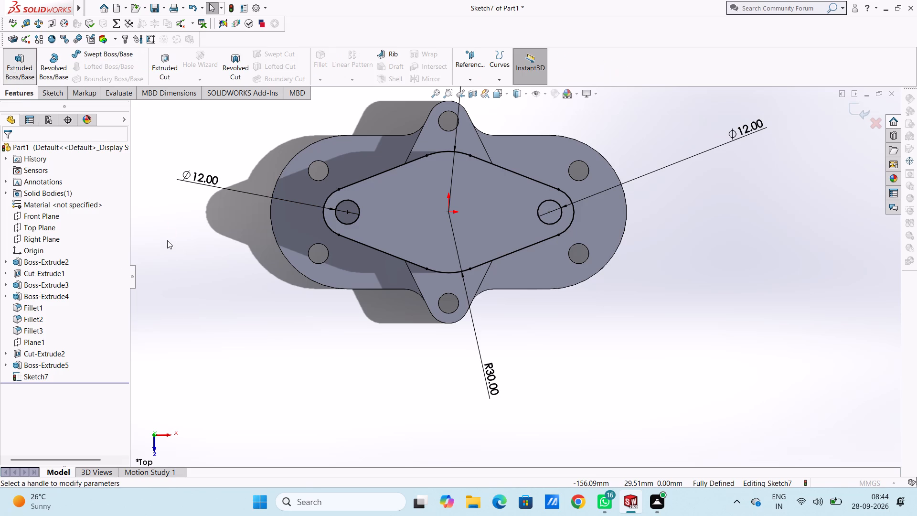
scroll(204, 264, up, 3)
middle_drag(236, 284, 247, 166)
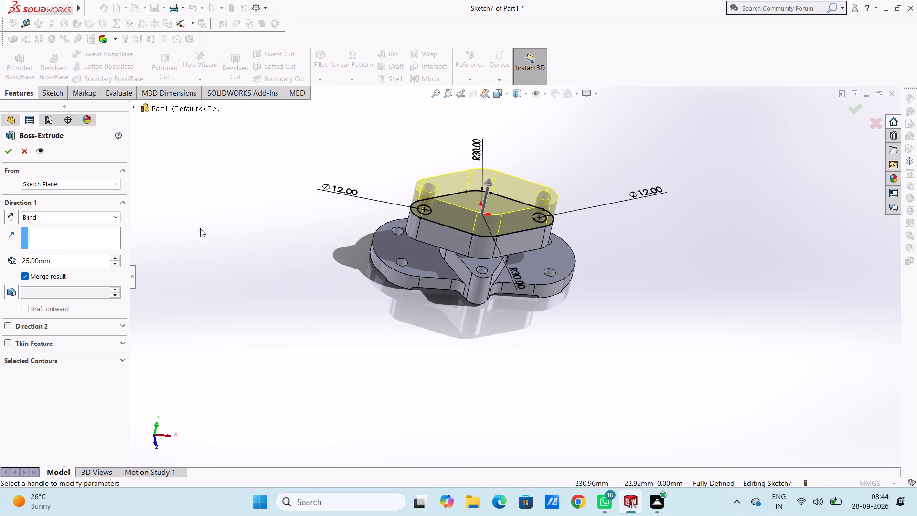
click(8, 216)
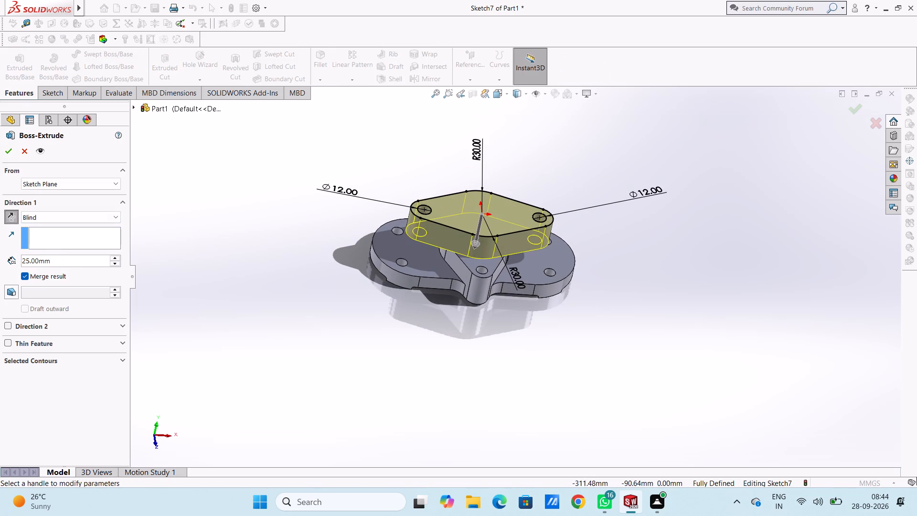
double_click(68, 261)
text(40)
key(Return)
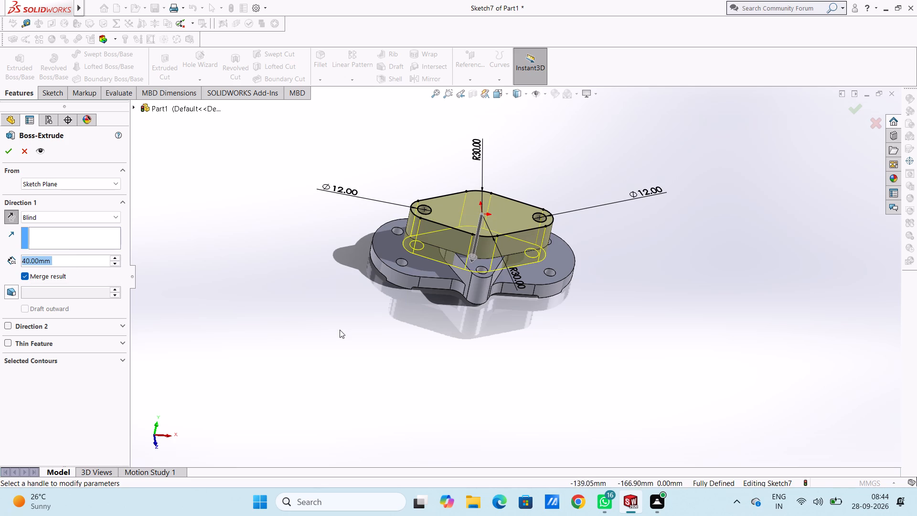
Set the downward extrusion's depth to 45 mm so it reaches into the base plate, and complete the merged boss.
middle_drag(340, 329, 322, 227)
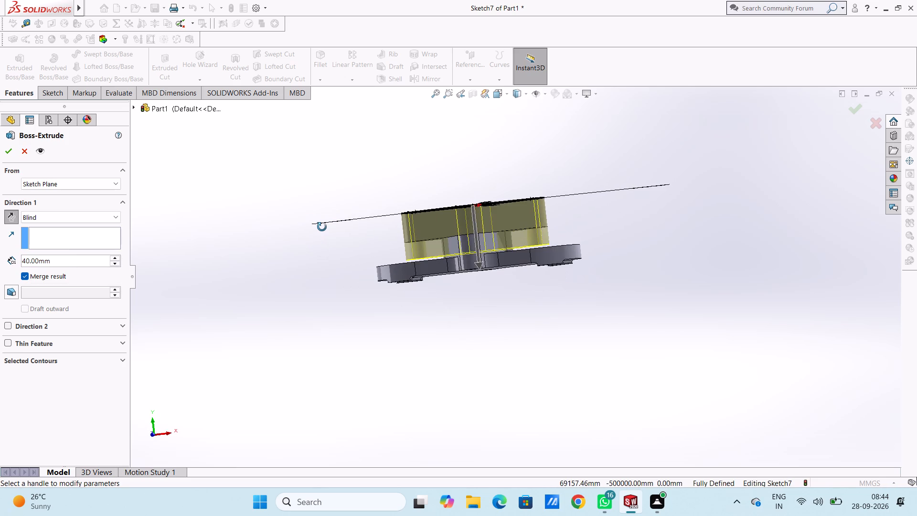
middle_drag(322, 227, 320, 233)
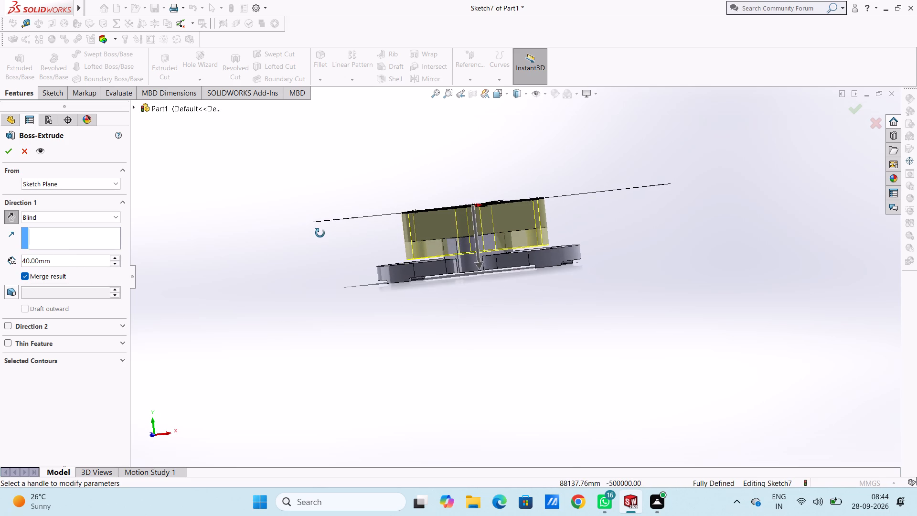
middle_drag(320, 233, 317, 236)
scroll(295, 295, down, 1)
middle_click(299, 295)
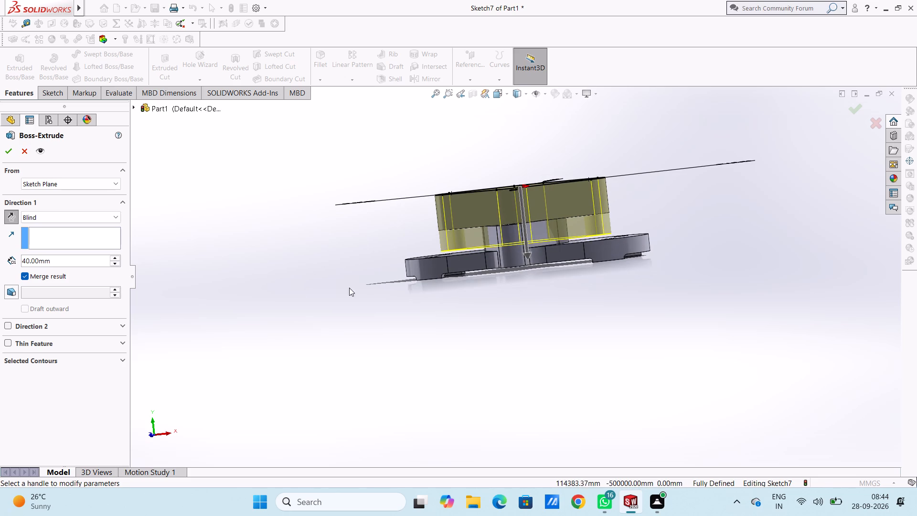
scroll(579, 211, down, 5)
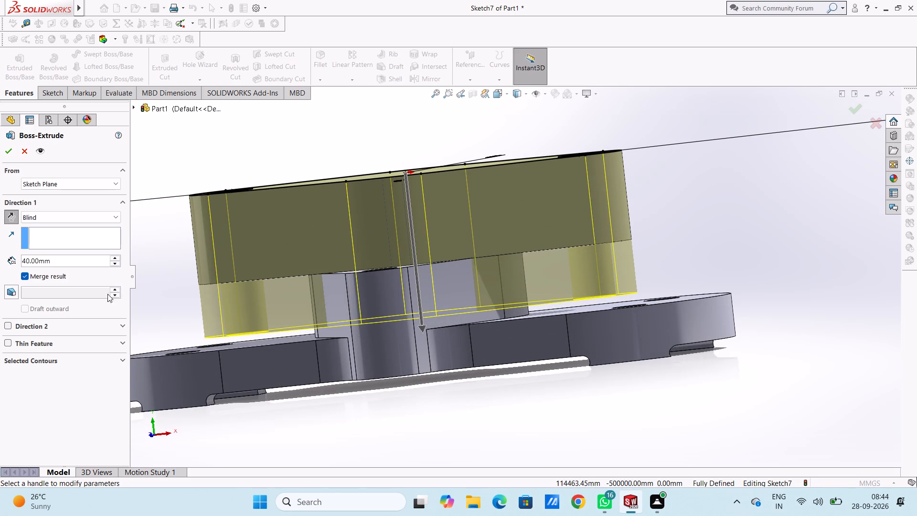
double_click(73, 260)
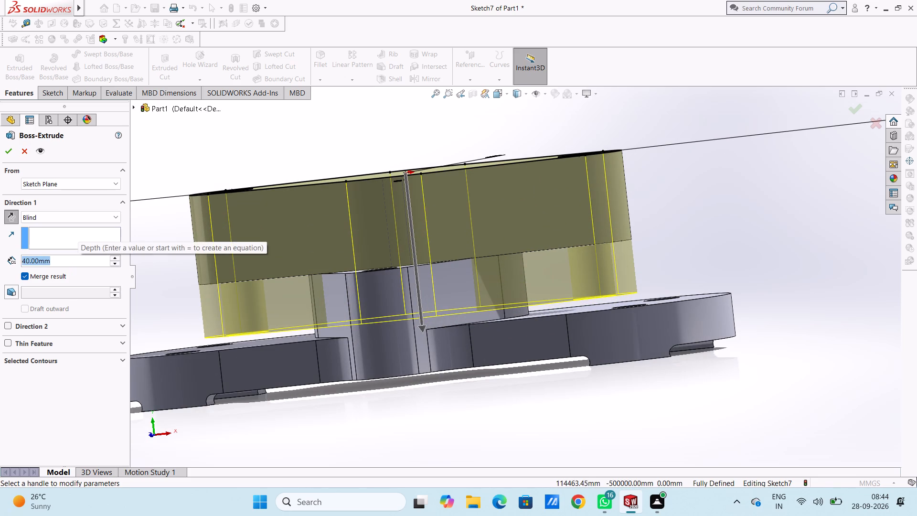
text(45)
key(Return)
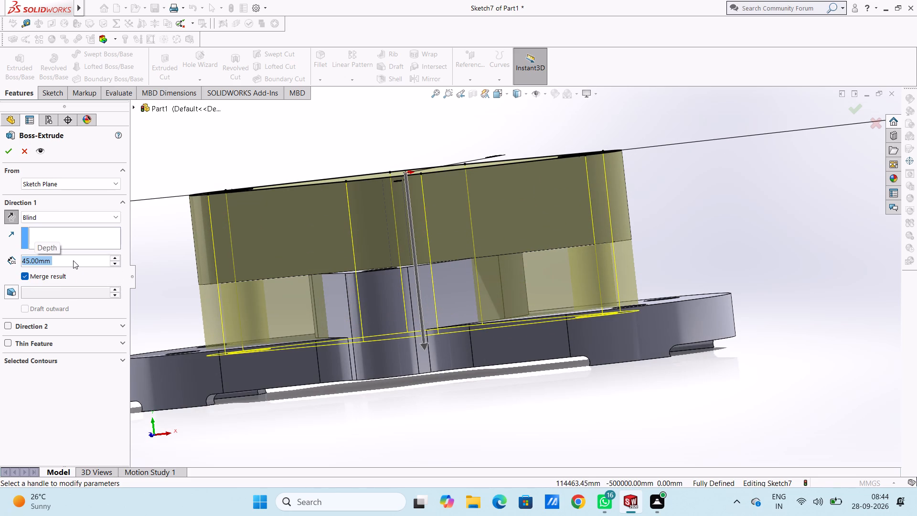
click(5, 152)
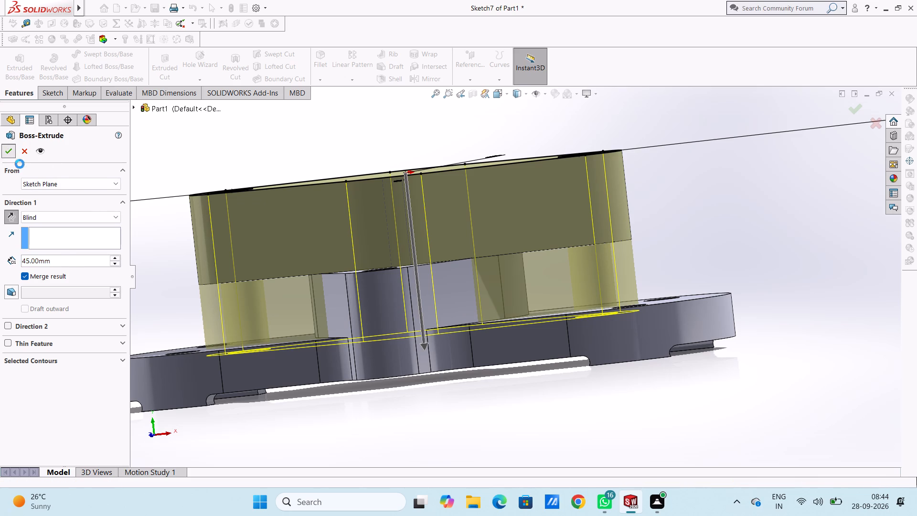
click(219, 159)
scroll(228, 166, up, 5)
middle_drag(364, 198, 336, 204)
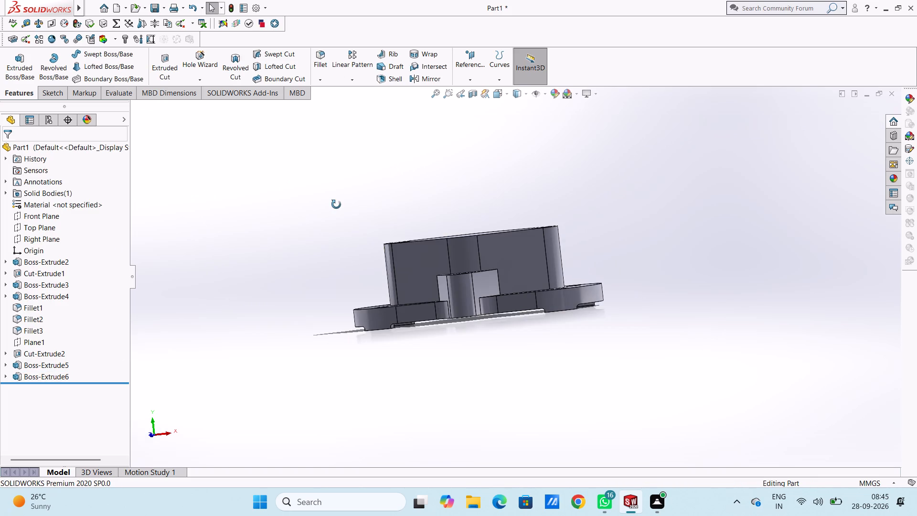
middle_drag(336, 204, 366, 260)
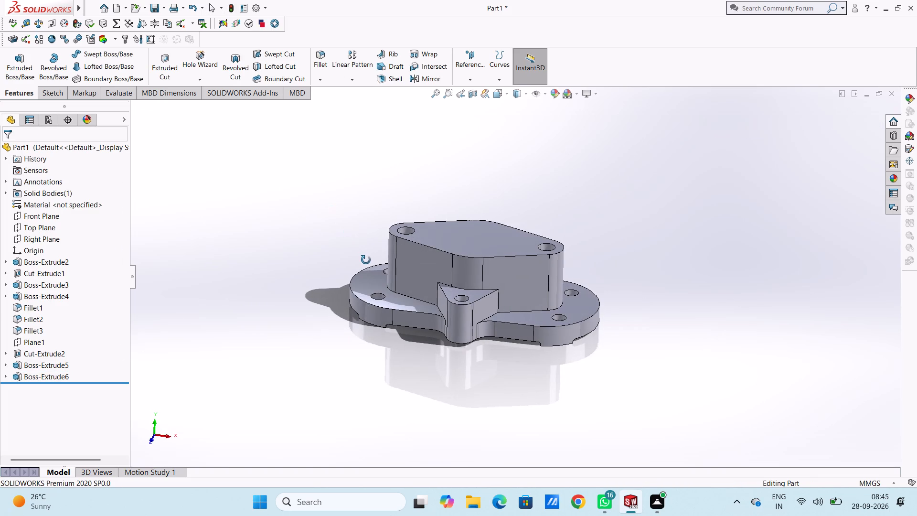
Examine the extruded diamond boss and where it meets the base plate and lug bosses.
middle_drag(366, 260, 326, 271)
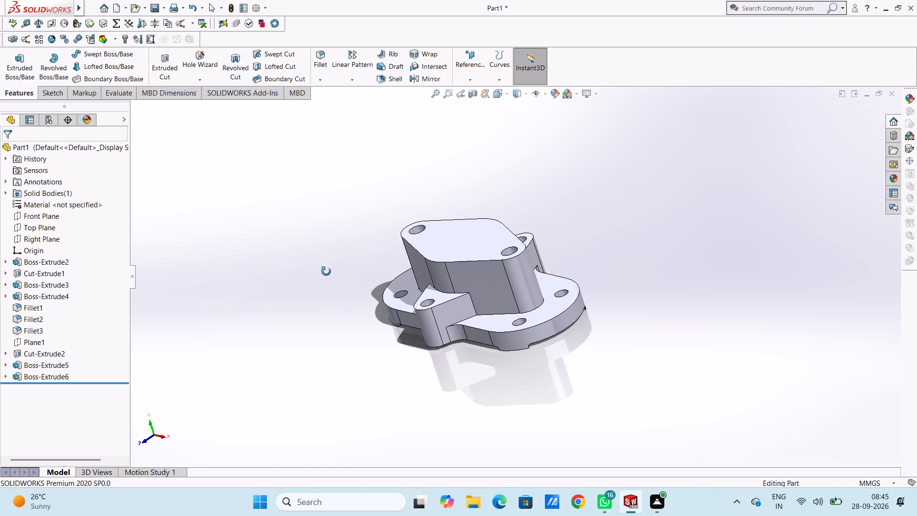
middle_drag(326, 271, 324, 270)
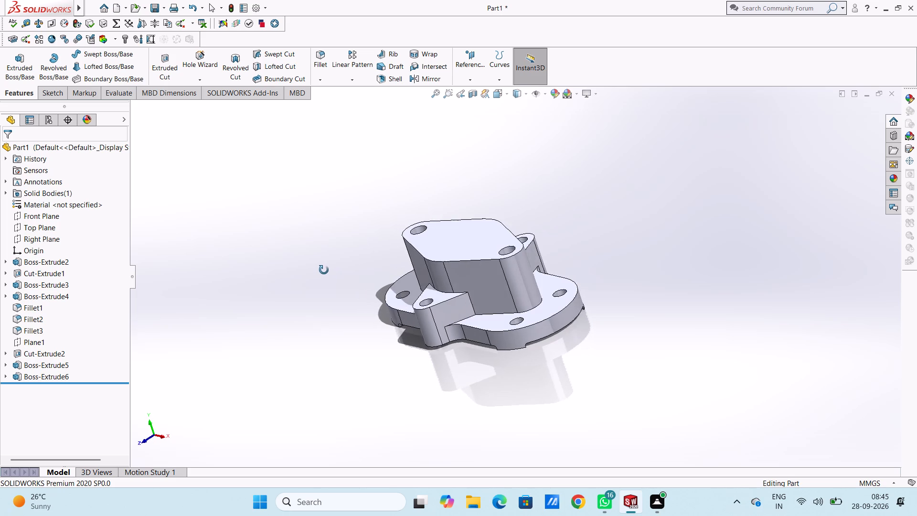
middle_drag(324, 270, 334, 269)
scroll(520, 288, down, 5)
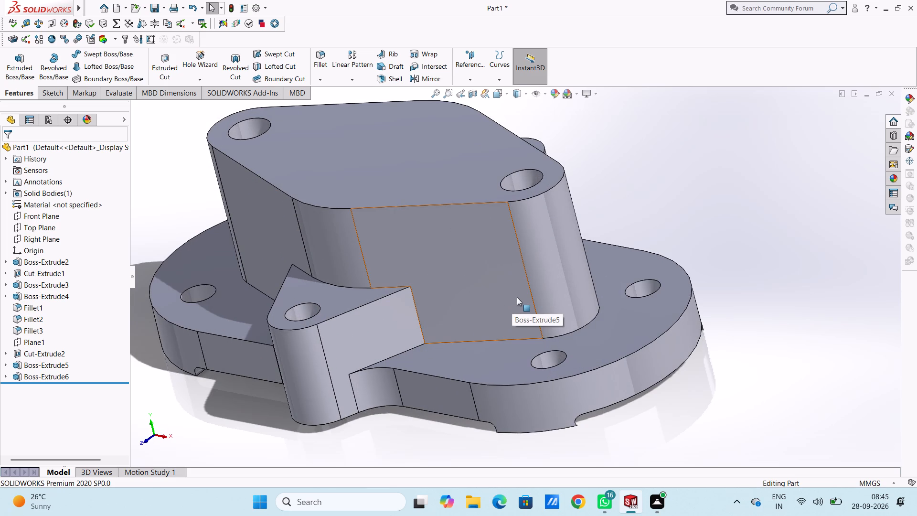
scroll(438, 280, up, 4)
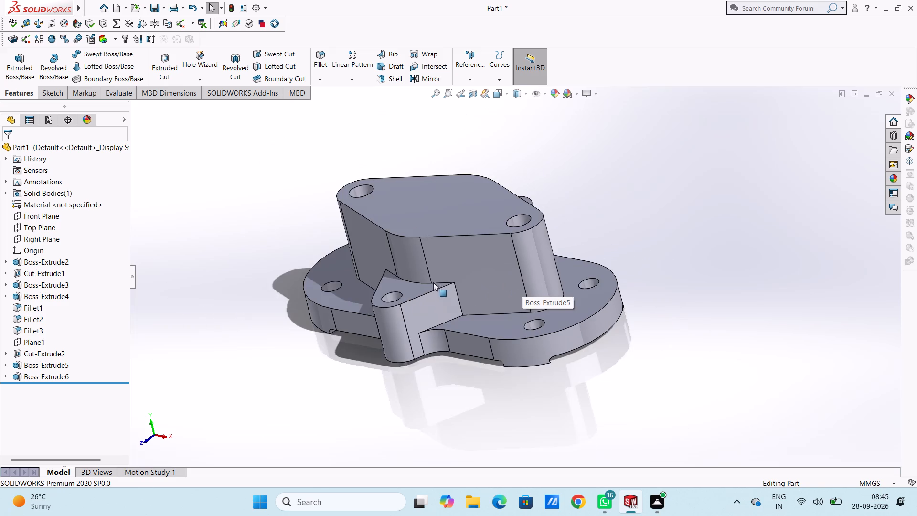
scroll(413, 288, up, 2)
key(Escape)
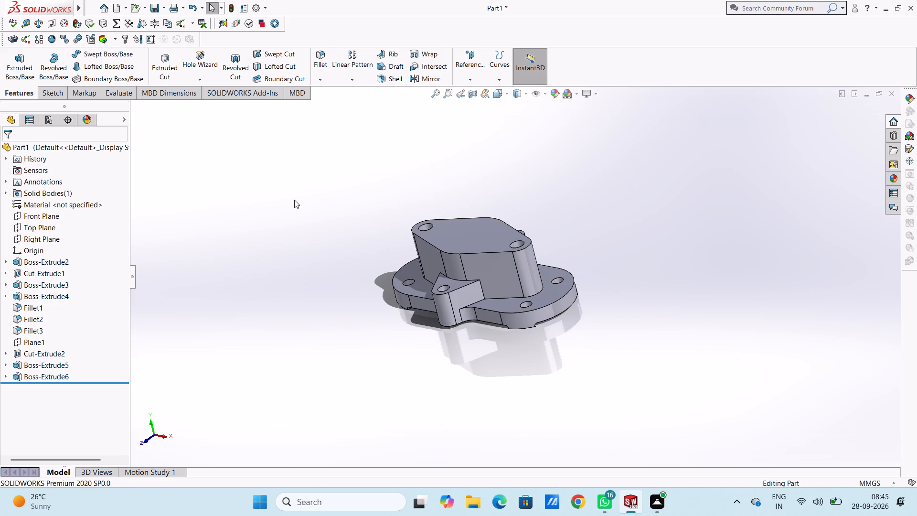
Create a reference plane parallel to the Front Plane with an offset distance of 0 mm.
key(ctrl+5)
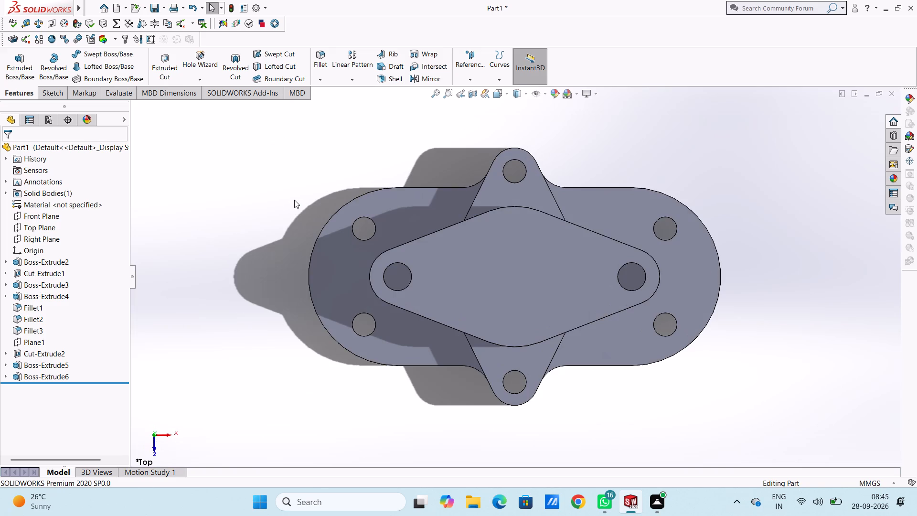
click(474, 55)
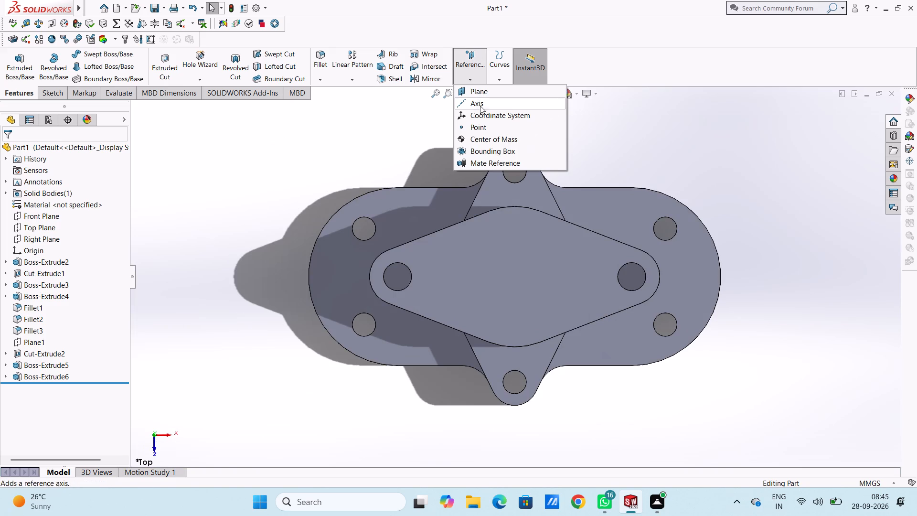
click(481, 91)
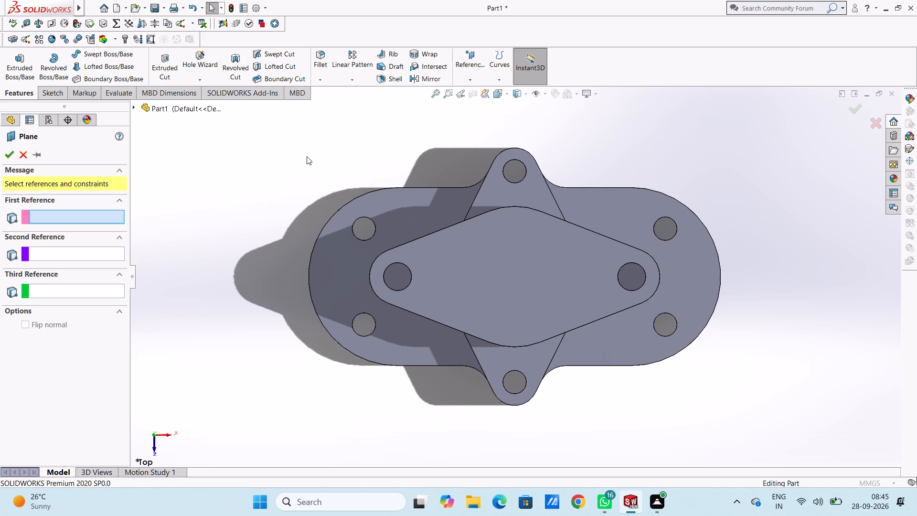
click(156, 108)
click(180, 179)
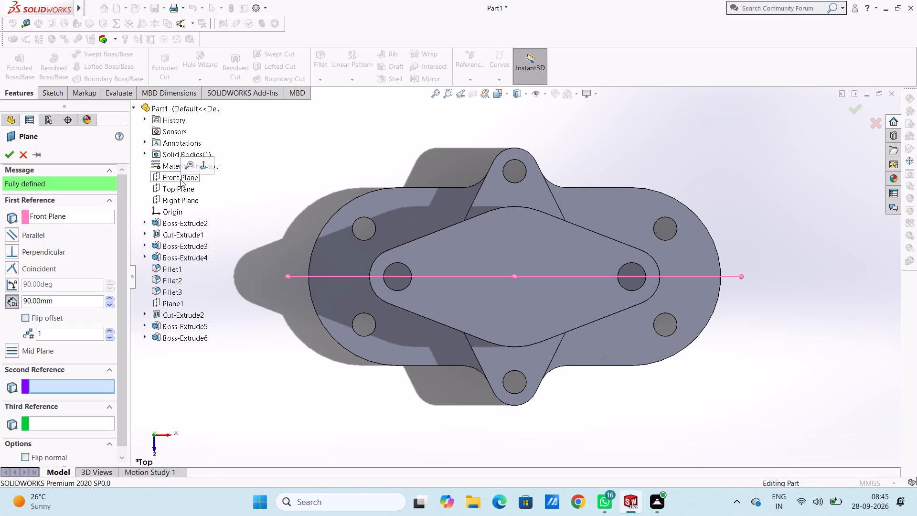
double_click(59, 302)
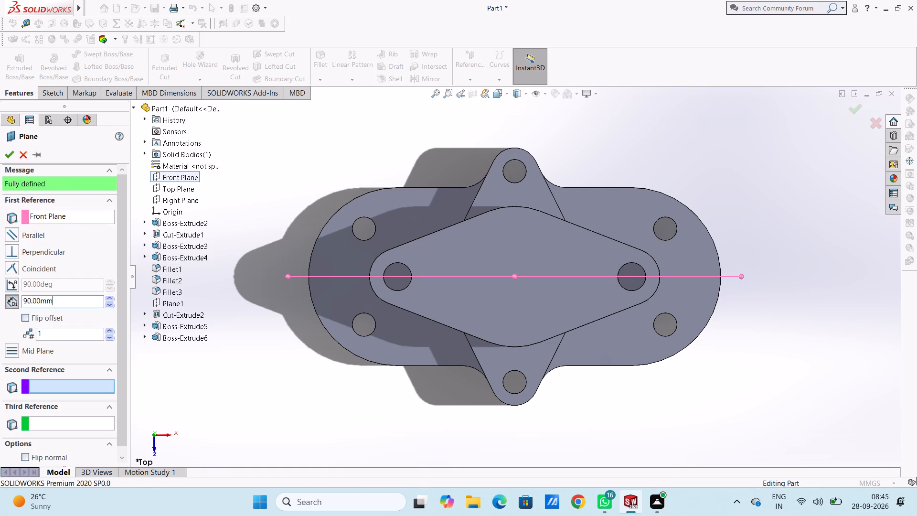
key(0)
key(Return)
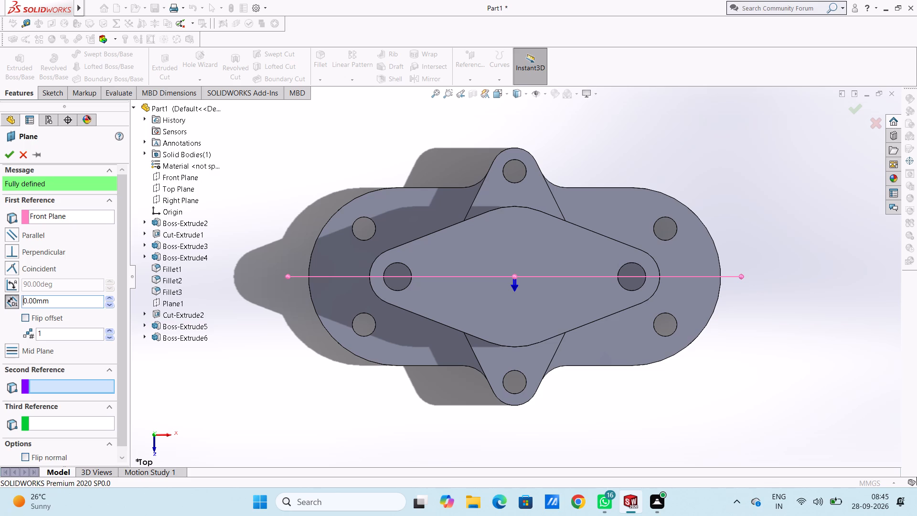
click(7, 152)
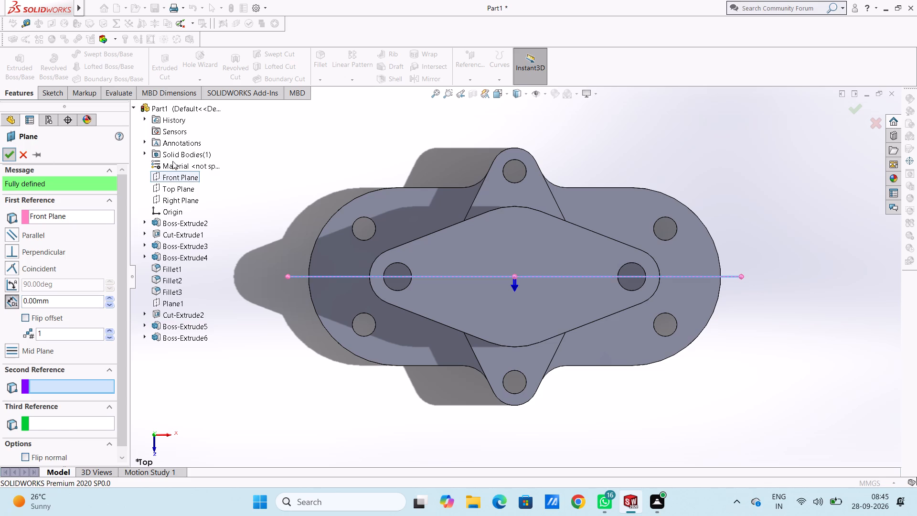
click(272, 173)
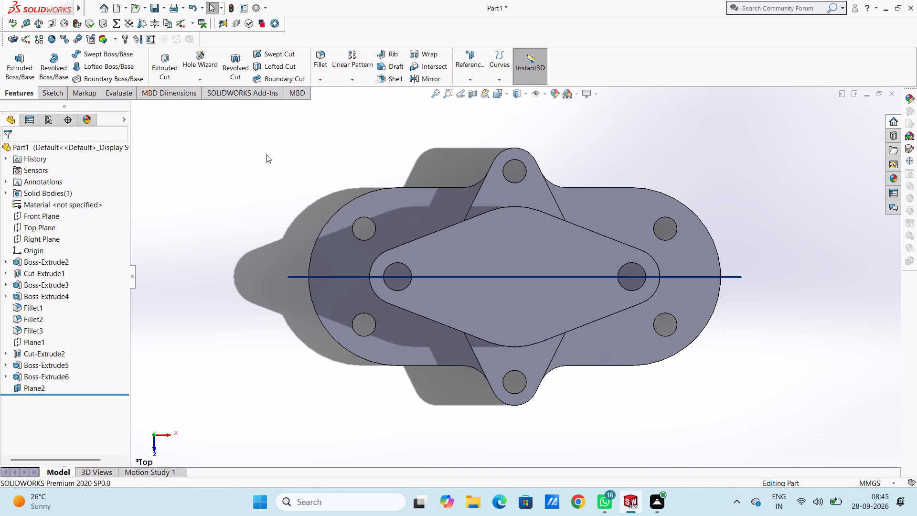
On the new plane, sketch a closed rib profile from the boss's upper left corner to the plate's left end, about 27.7 mm wide and 43 mm high.
key(ctrl+1)
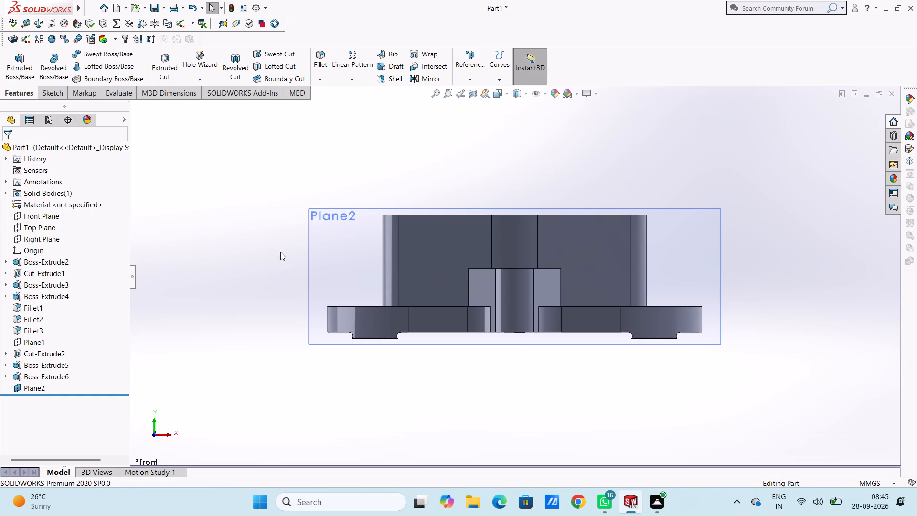
click(338, 254)
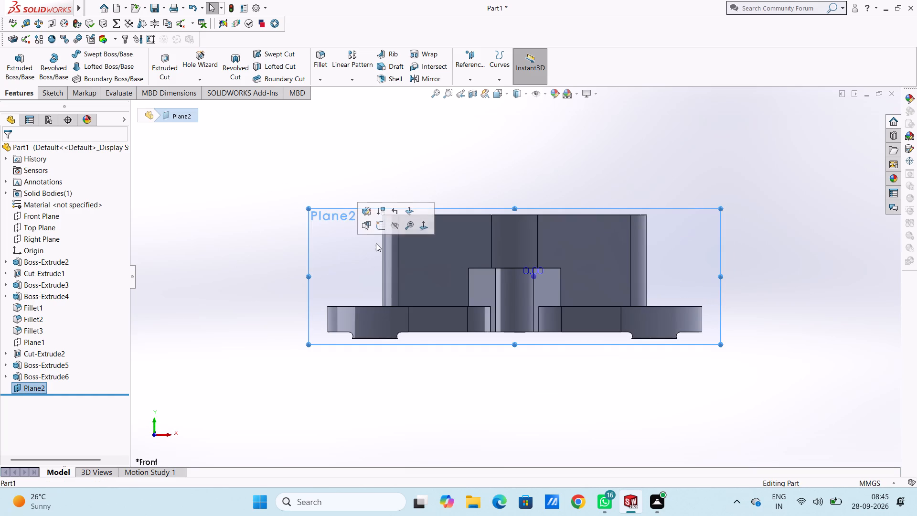
click(378, 230)
click(253, 249)
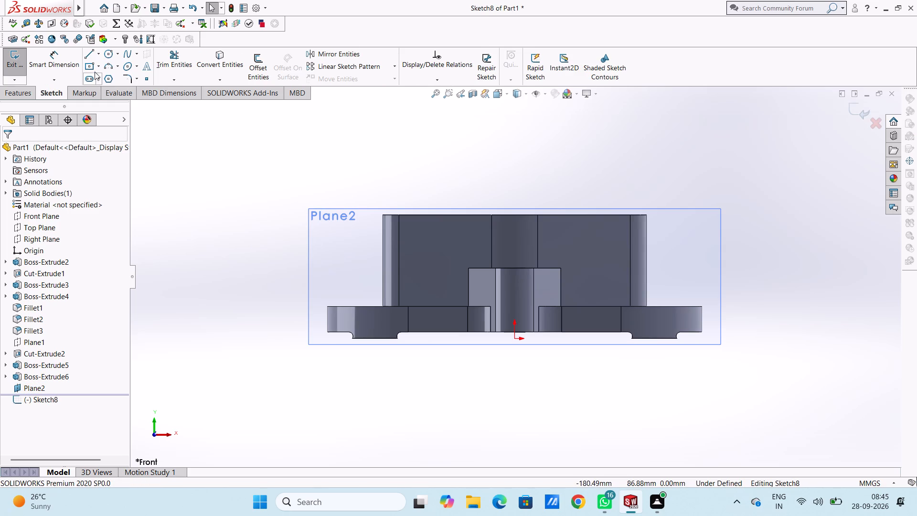
click(87, 52)
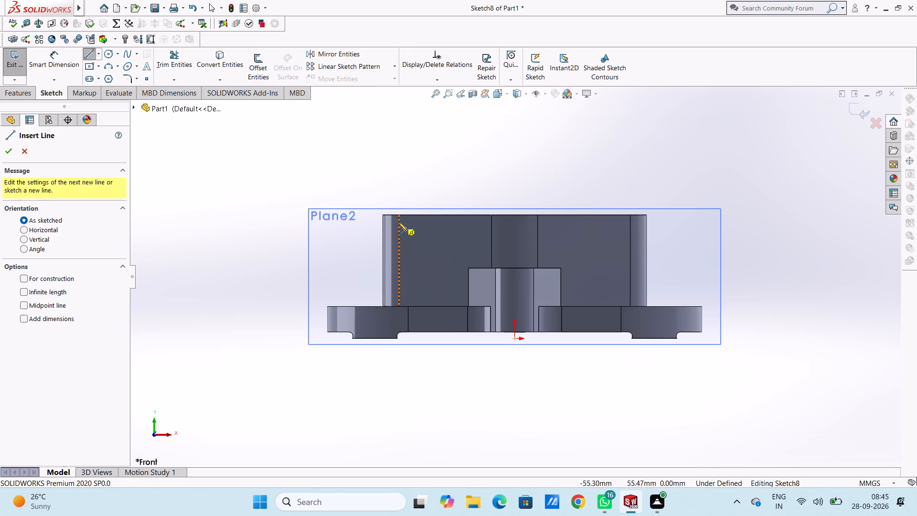
scroll(398, 224, down, 5)
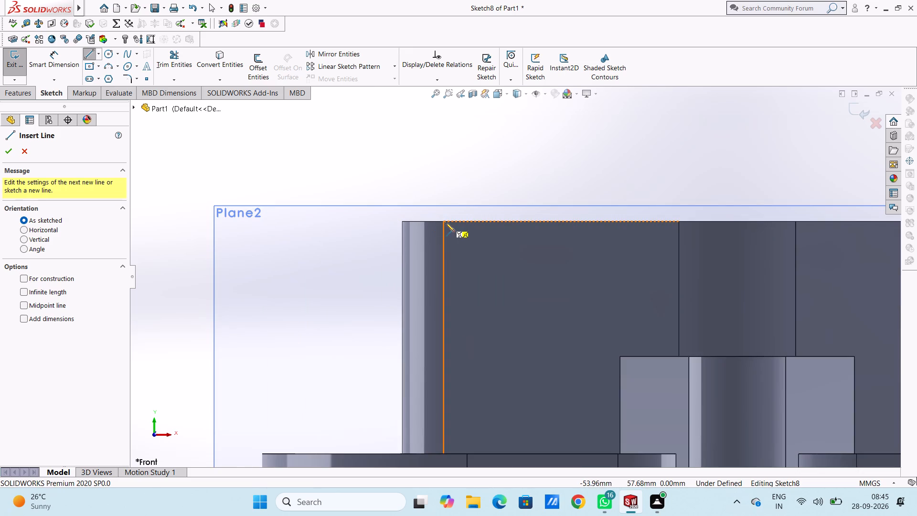
click(401, 220)
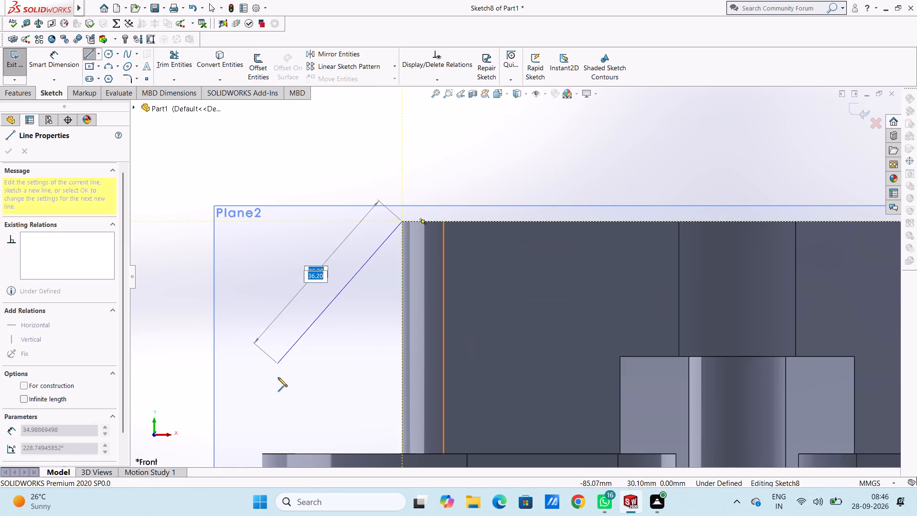
click(262, 453)
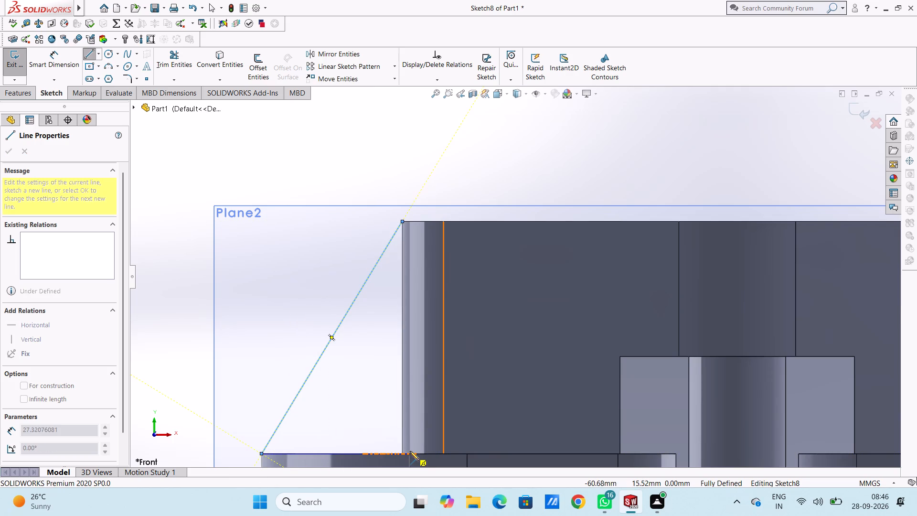
click(411, 451)
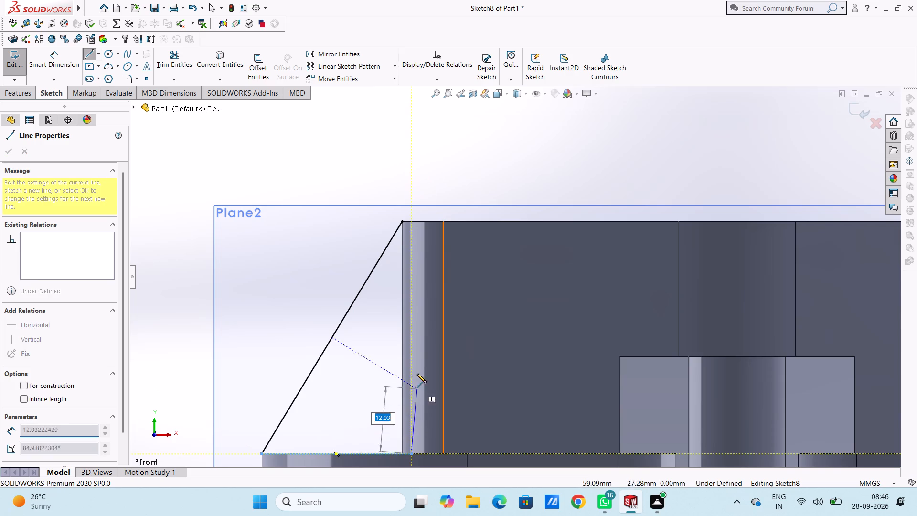
click(409, 222)
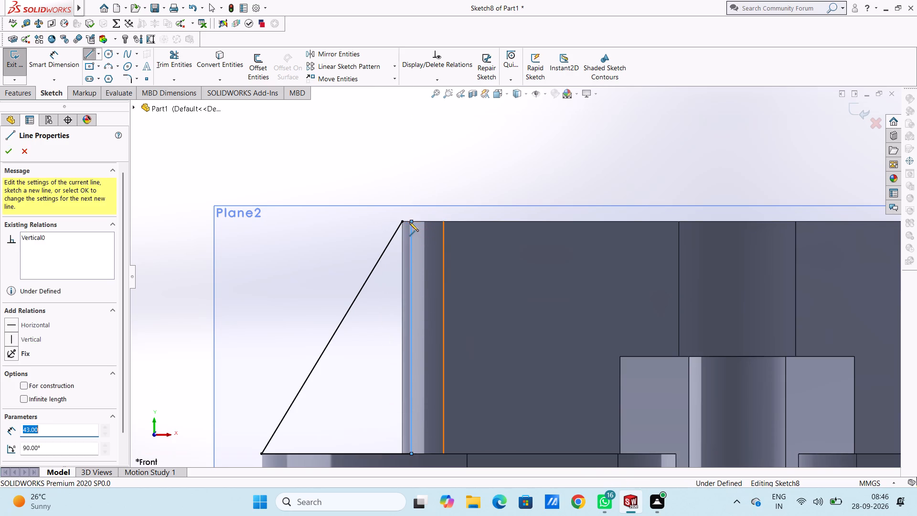
click(403, 221)
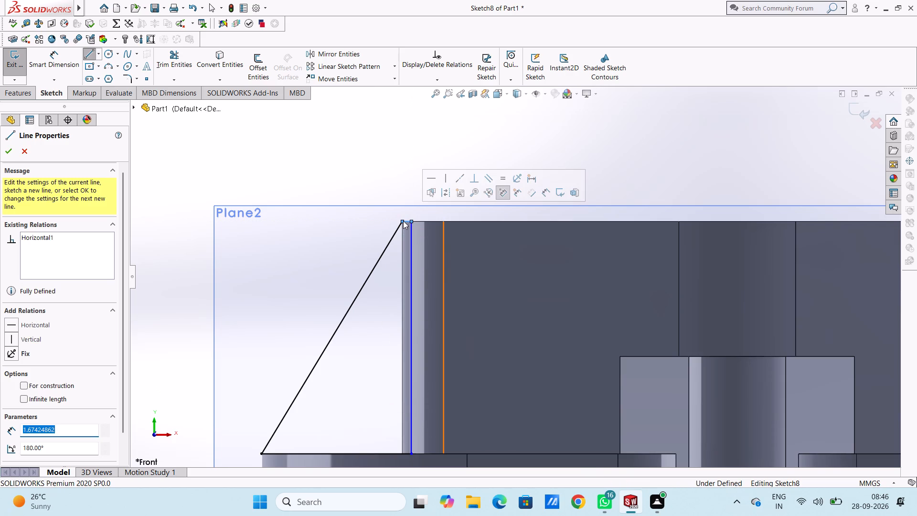
key(Escape)
key(Escape)
key(Escape)
key(Escape)
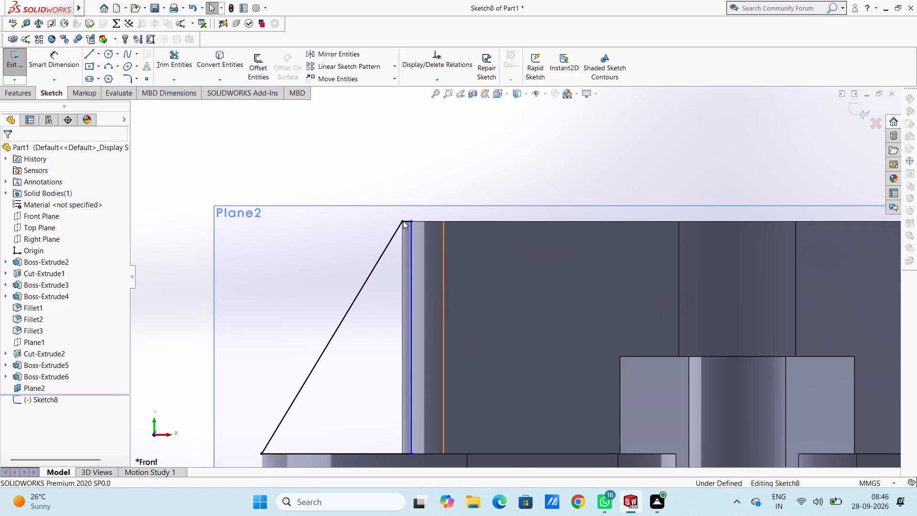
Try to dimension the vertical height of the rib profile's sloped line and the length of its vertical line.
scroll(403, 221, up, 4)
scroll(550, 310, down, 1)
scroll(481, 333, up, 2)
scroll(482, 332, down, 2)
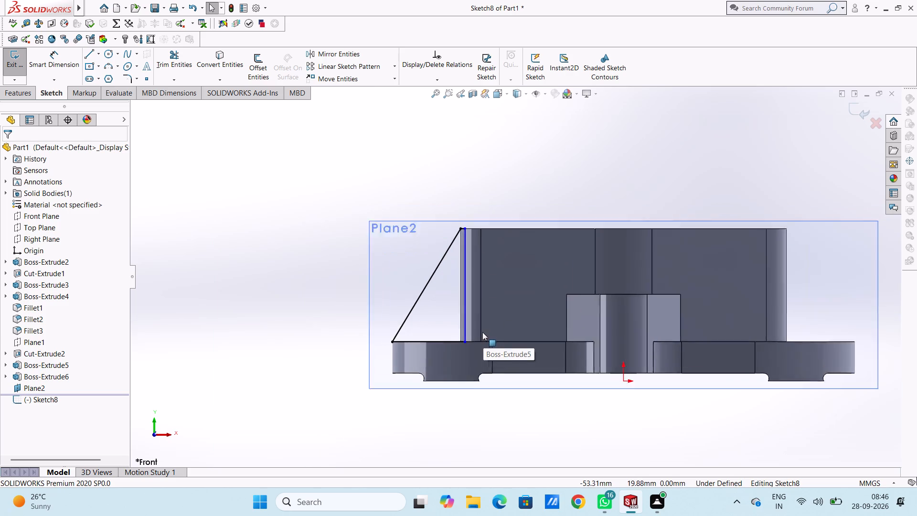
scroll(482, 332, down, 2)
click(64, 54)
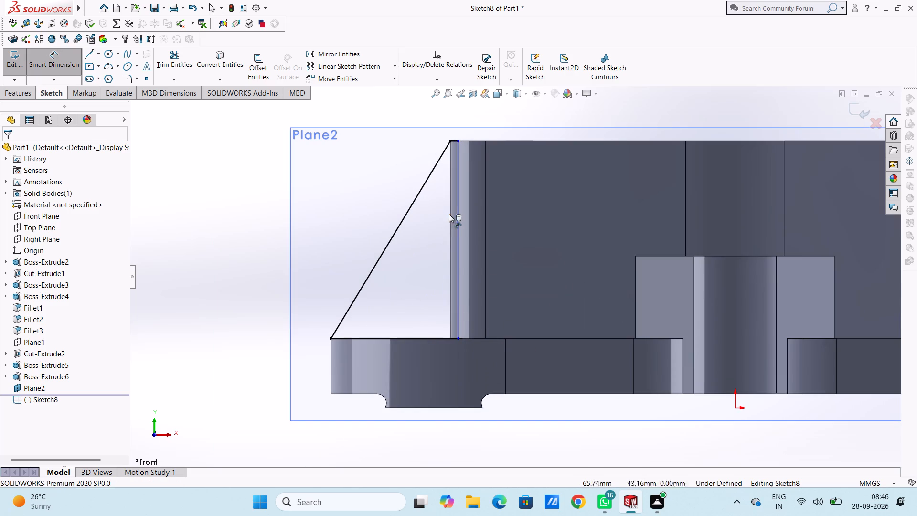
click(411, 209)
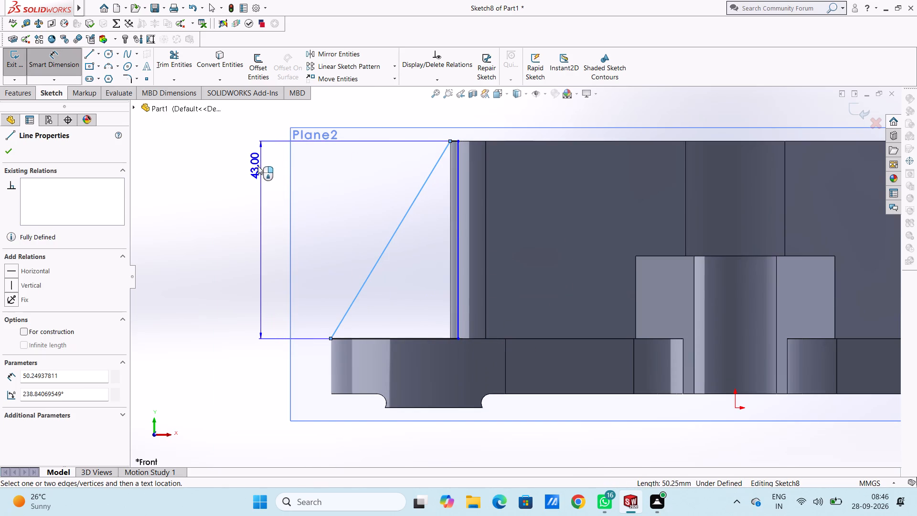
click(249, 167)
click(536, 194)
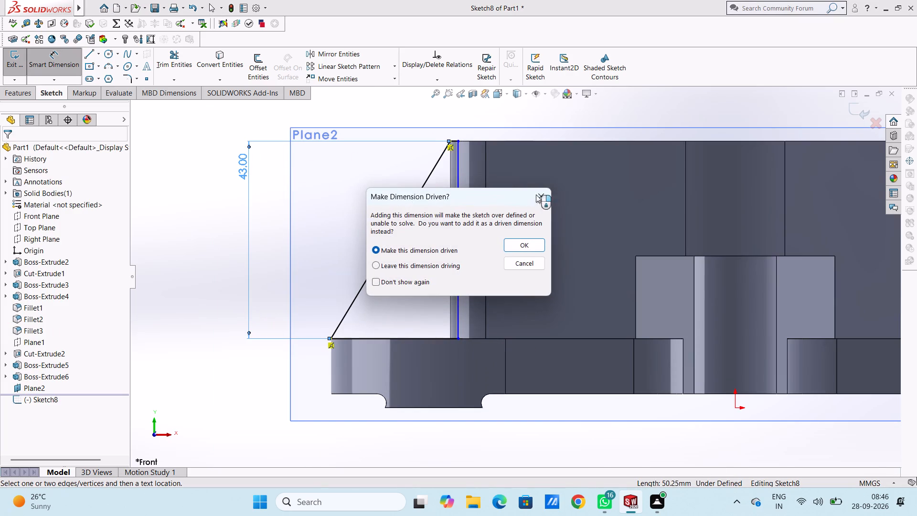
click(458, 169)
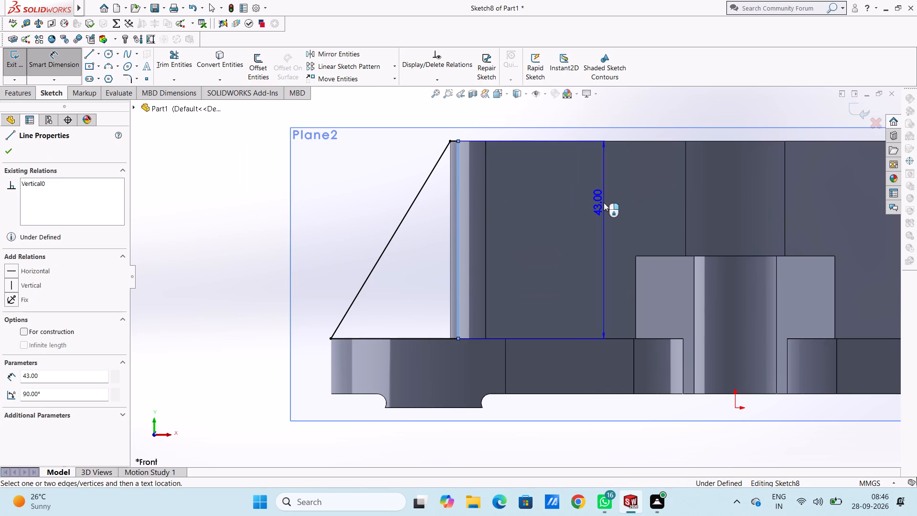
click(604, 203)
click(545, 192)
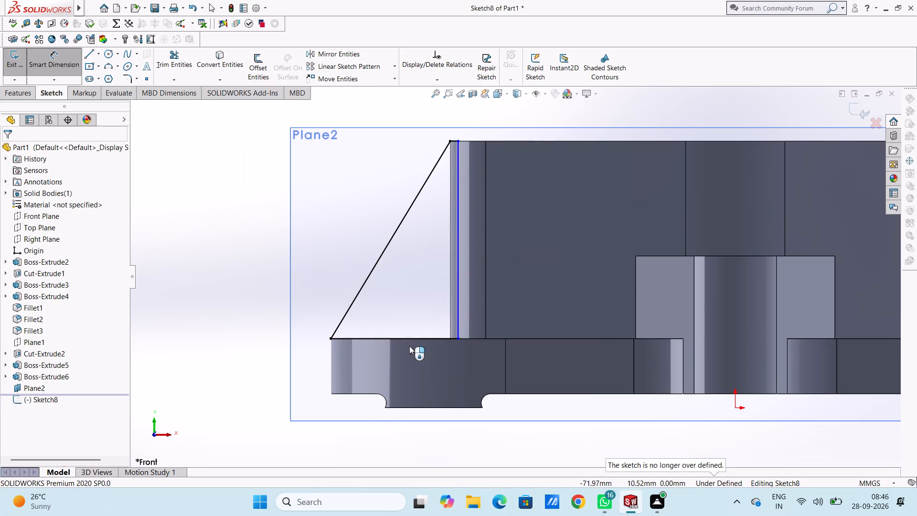
Dimension the length of the rib profile's bottom line along the plate's top face, keeping its drawn value.
click(412, 340)
click(408, 433)
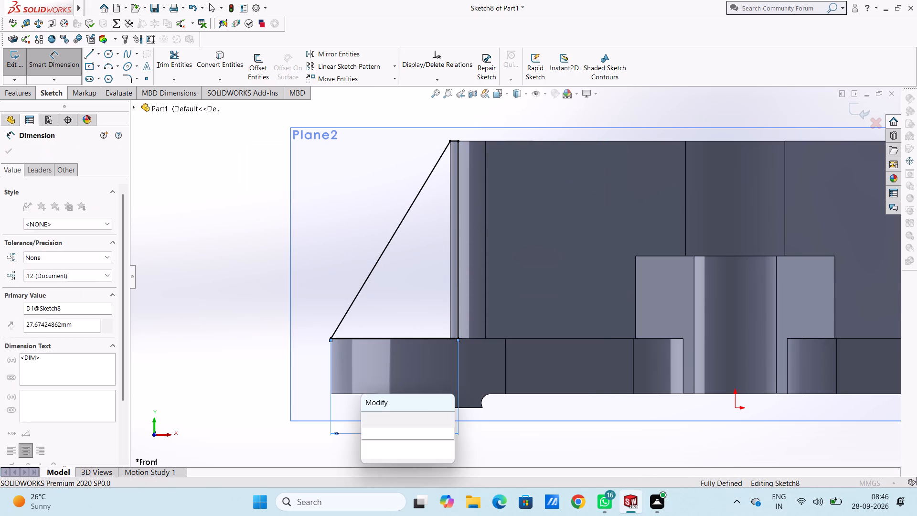
click(364, 419)
click(268, 342)
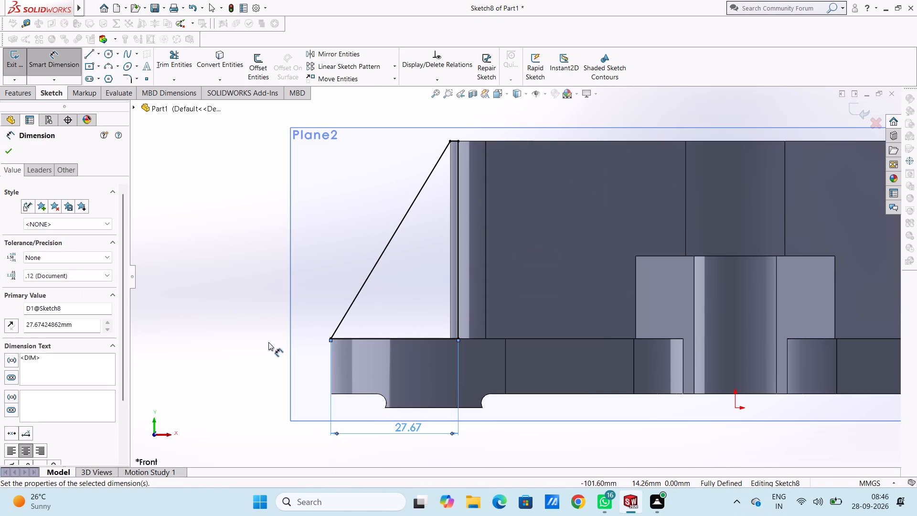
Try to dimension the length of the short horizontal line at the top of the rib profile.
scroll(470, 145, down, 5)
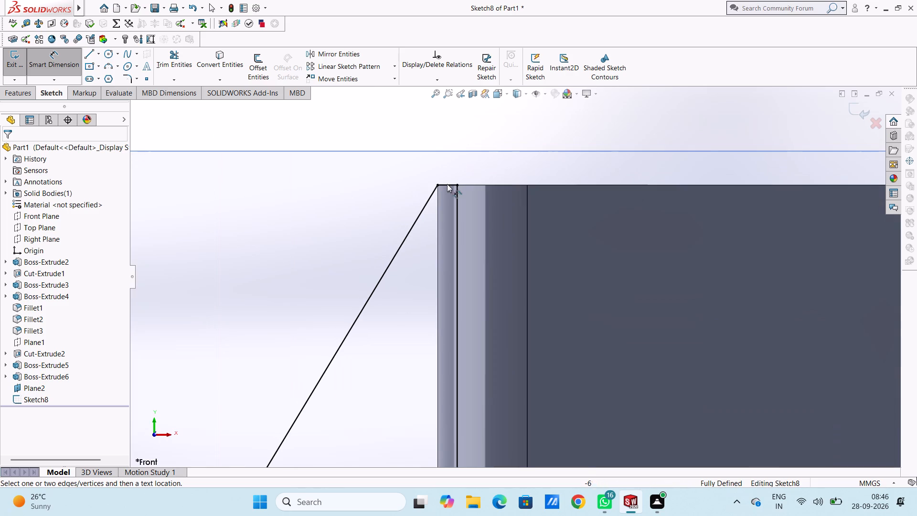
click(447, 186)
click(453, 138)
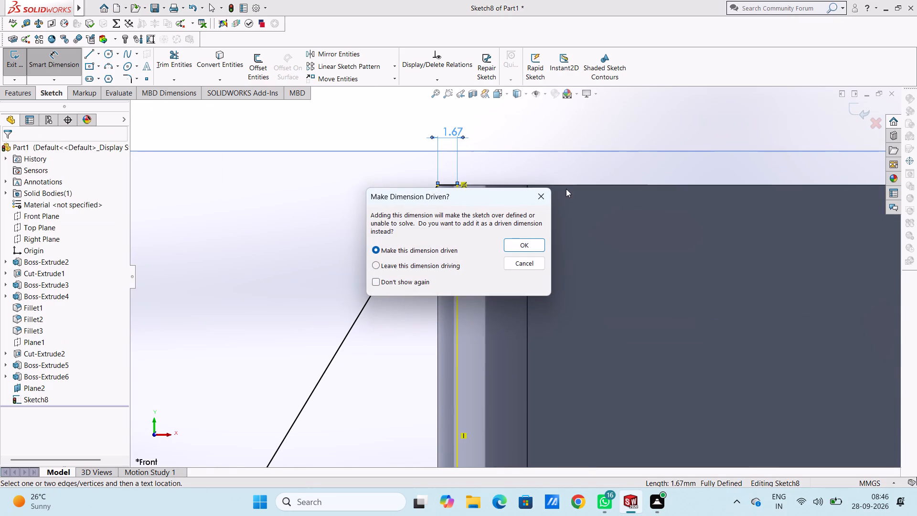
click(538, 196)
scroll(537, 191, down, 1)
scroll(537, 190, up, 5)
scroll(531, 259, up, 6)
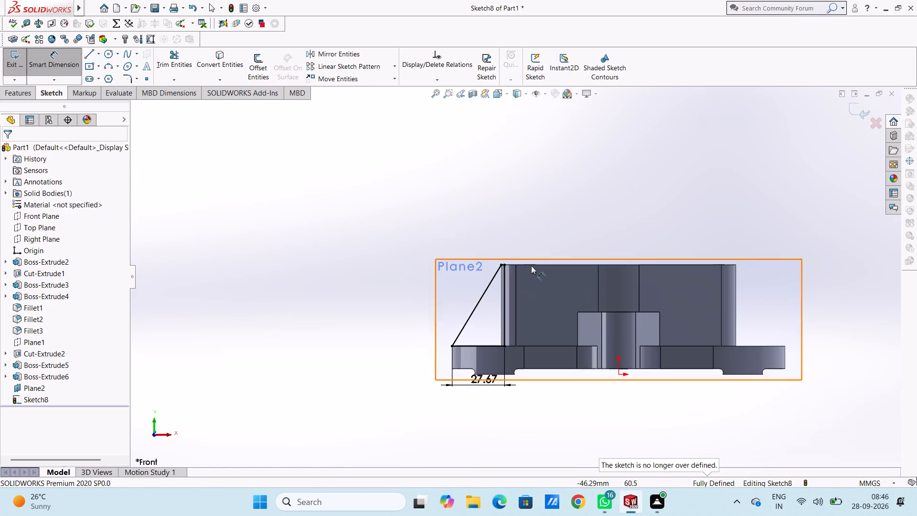
Sketch a closed rib profile from the boss's upper right corner to the plate's right end, about 27.8 mm wide and 43 mm high.
click(88, 54)
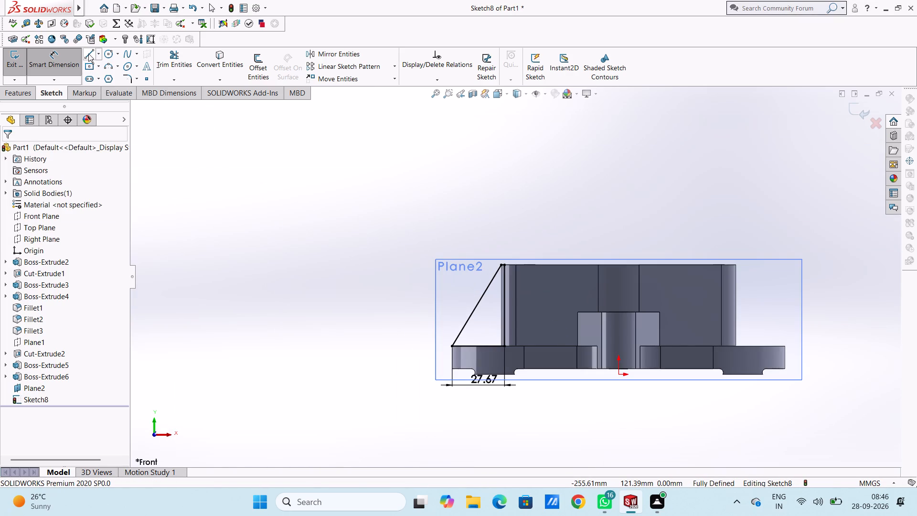
scroll(737, 285, down, 3)
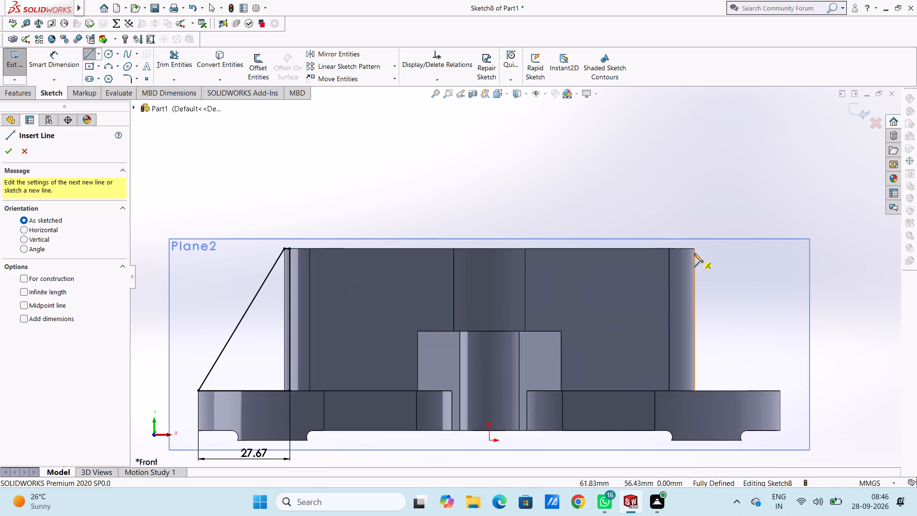
click(693, 247)
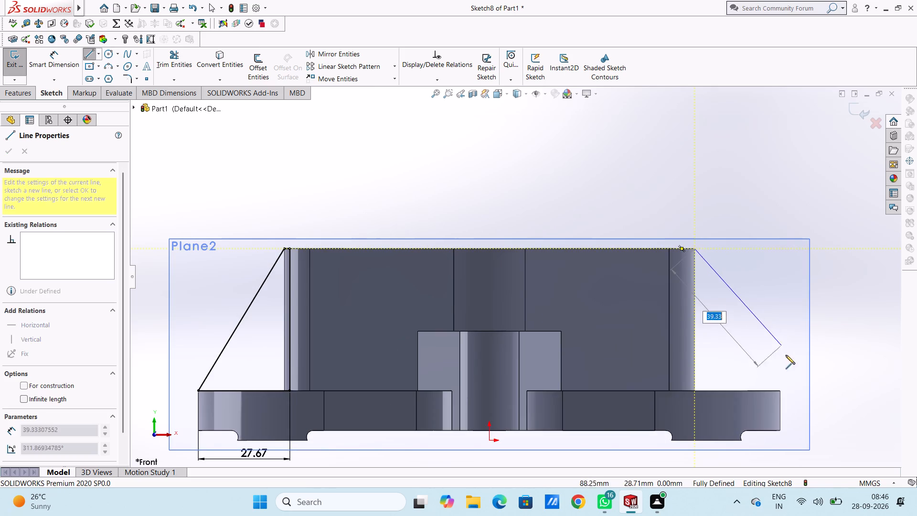
click(780, 389)
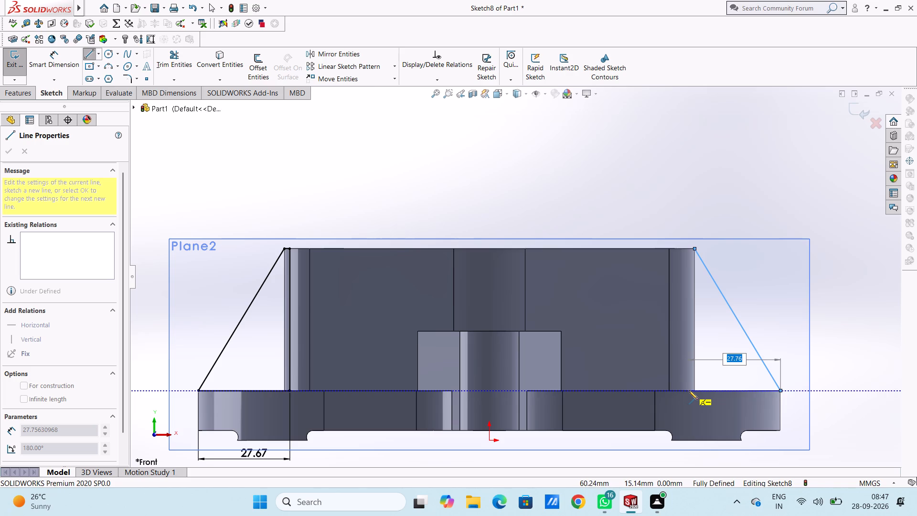
click(689, 390)
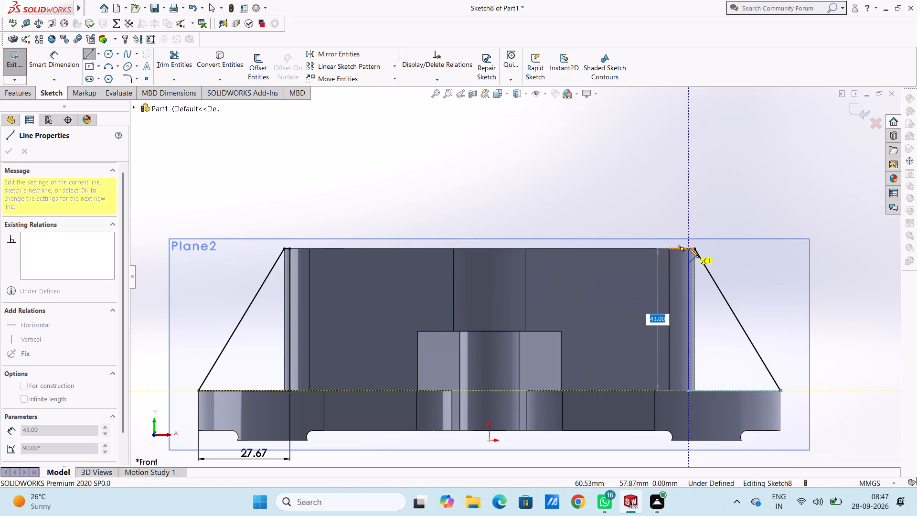
click(689, 247)
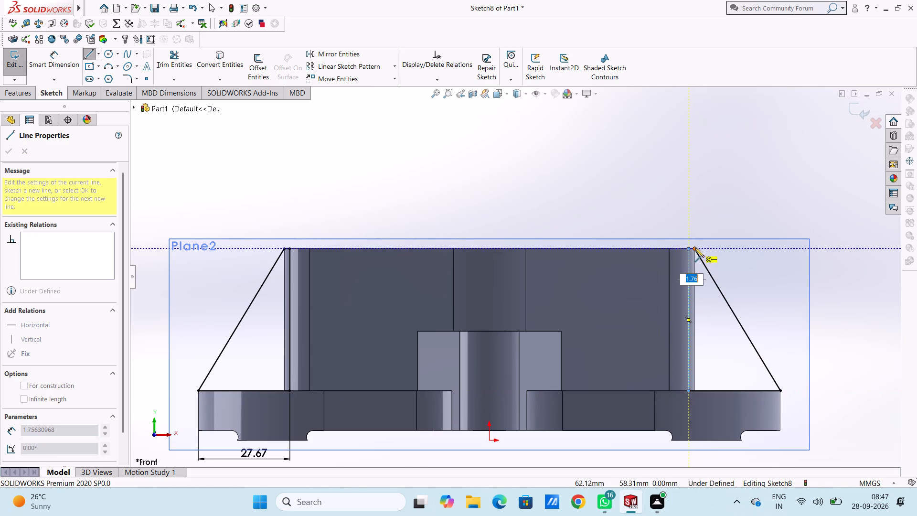
click(695, 248)
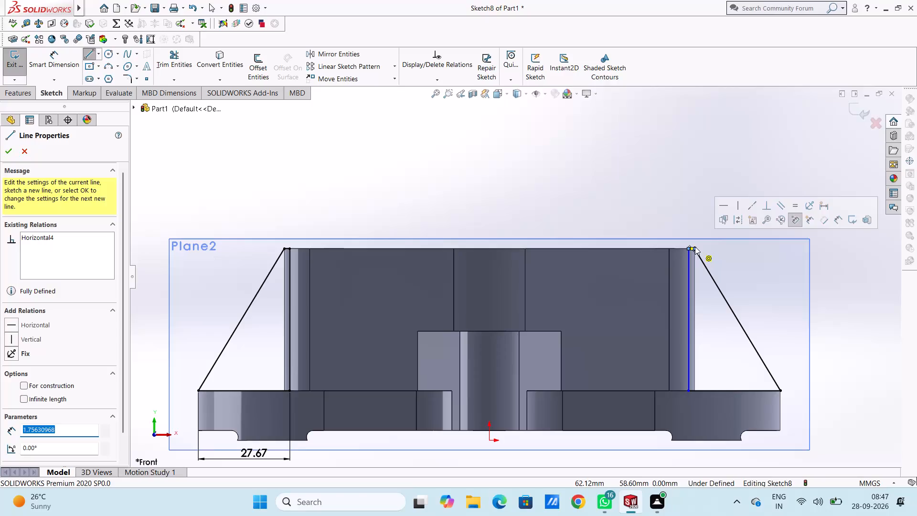
key(Escape)
key(Escape)
key(Escape)
Dimension the length of the right rib profile's bottom line along the plate's top face, keeping its drawn value.
scroll(723, 249, up, 6)
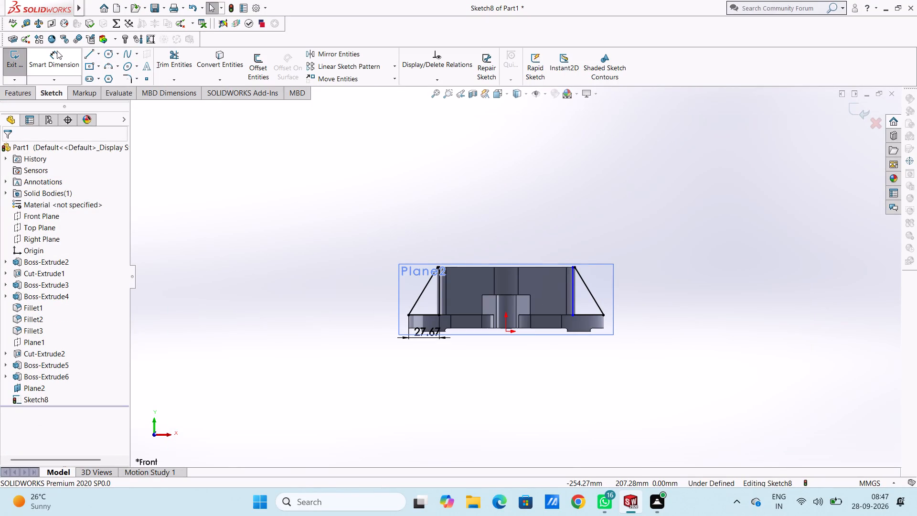
click(60, 67)
scroll(568, 316, down, 3)
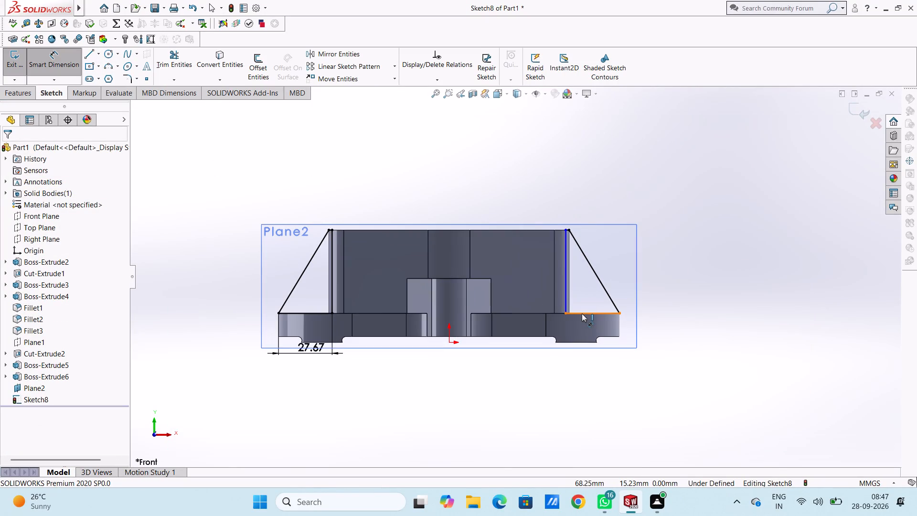
click(582, 313)
click(583, 403)
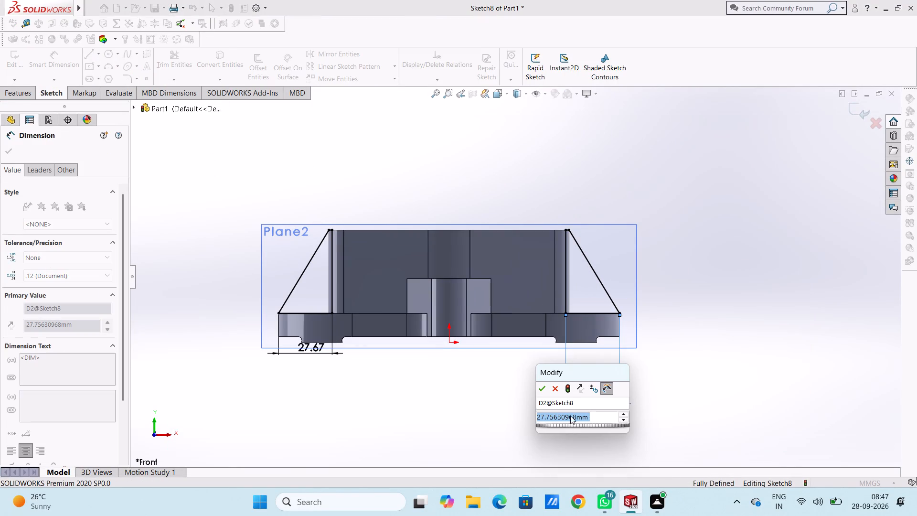
click(537, 389)
click(502, 399)
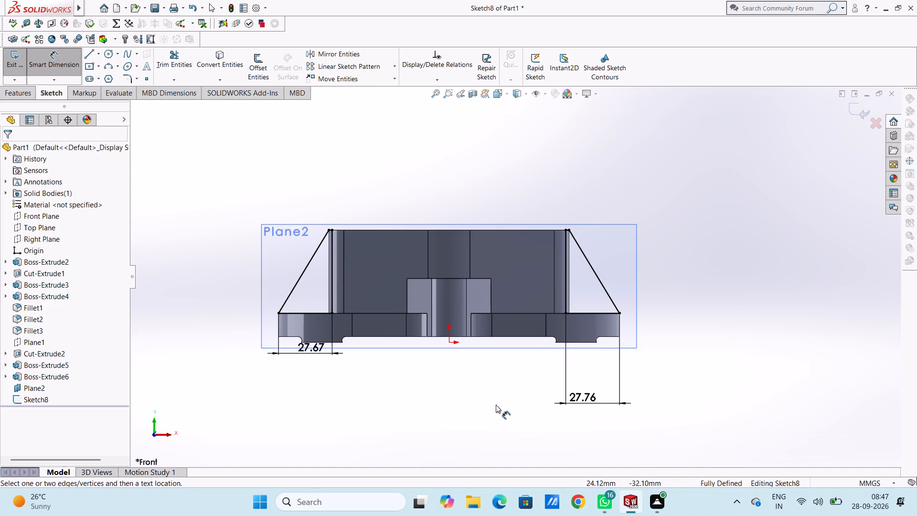
key(Escape)
key(Escape)
Extrude both rib profiles as a boss with the Mid Plane end condition and a depth of 8 mm.
scroll(496, 405, up, 2)
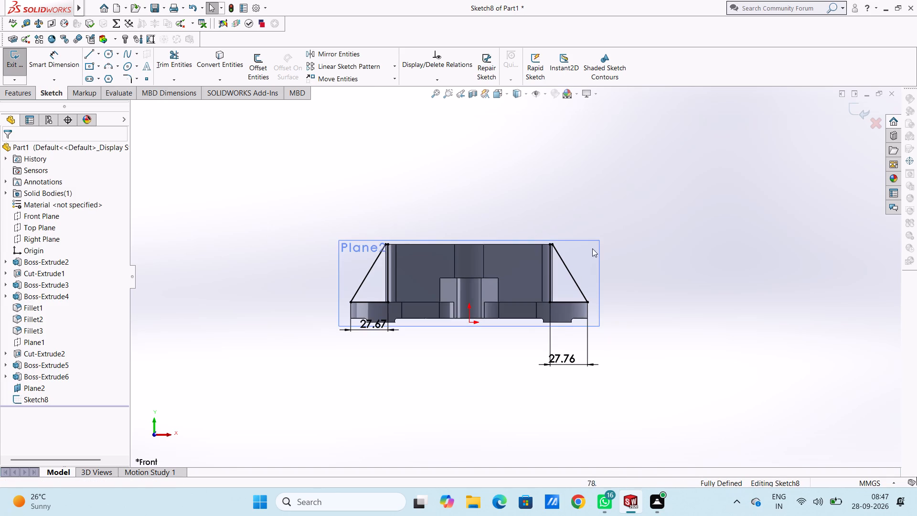
middle_drag(617, 202, 589, 301)
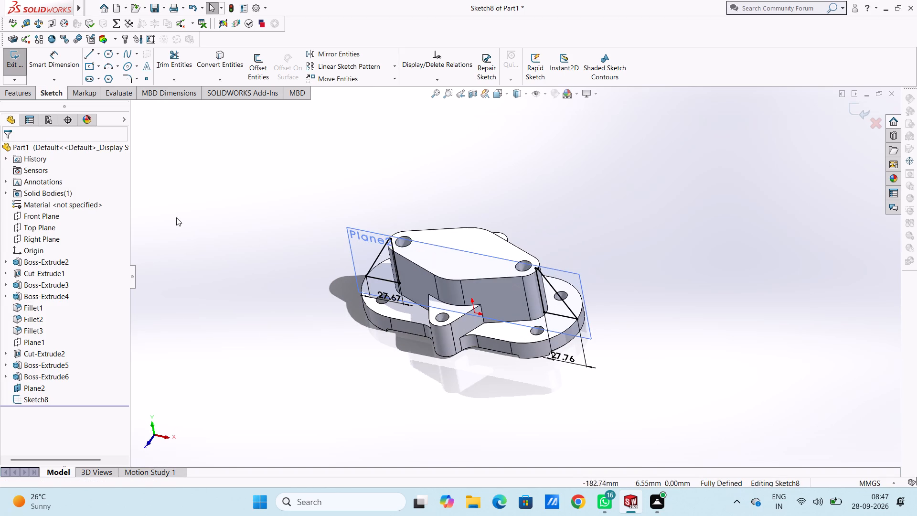
click(26, 94)
click(23, 70)
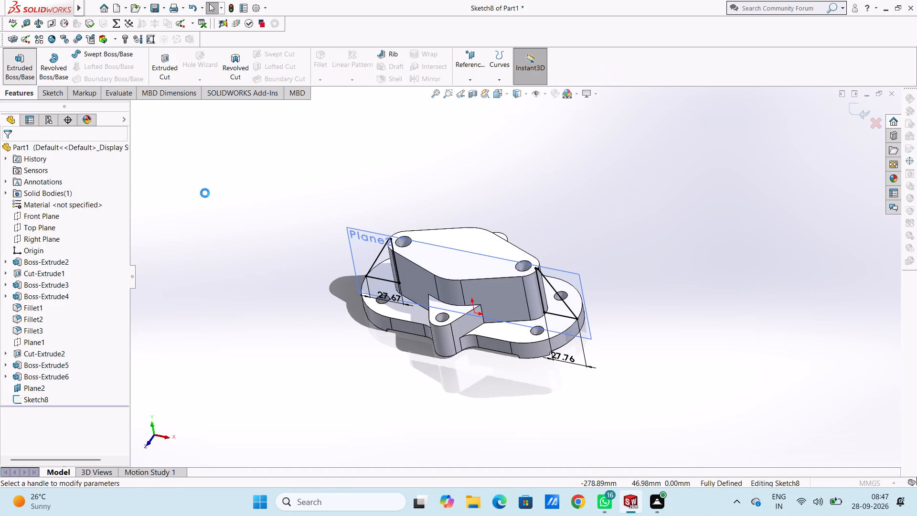
click(71, 213)
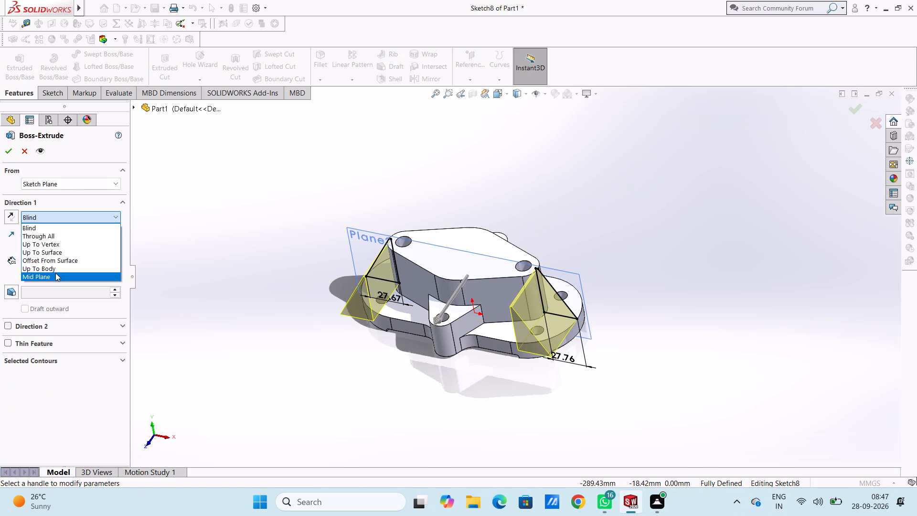
click(55, 273)
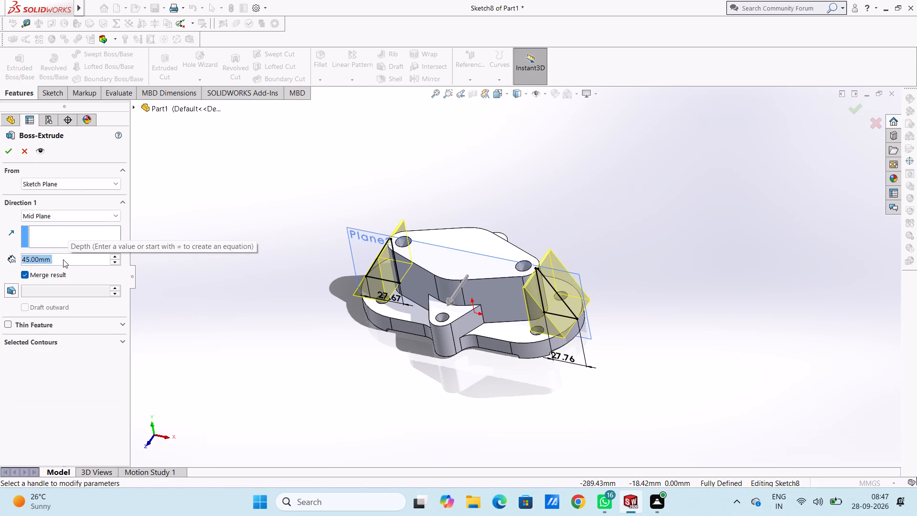
key(8)
key(Return)
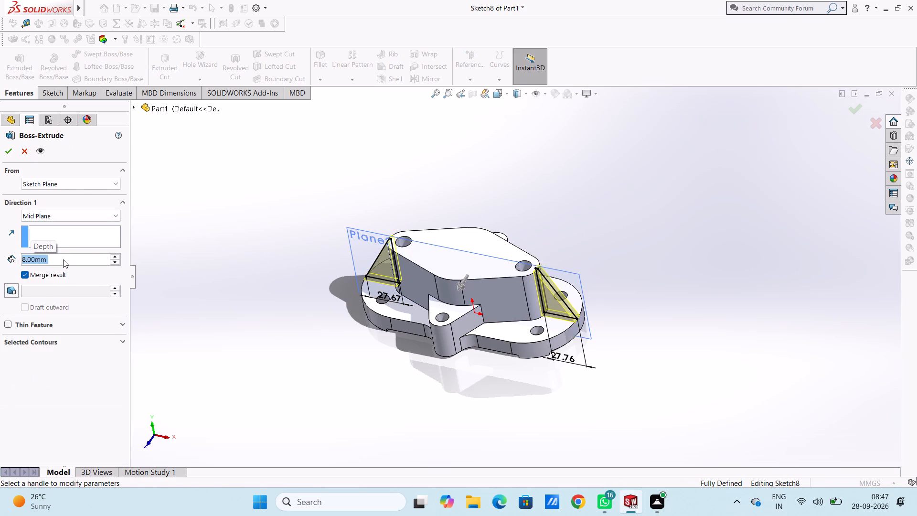
click(10, 154)
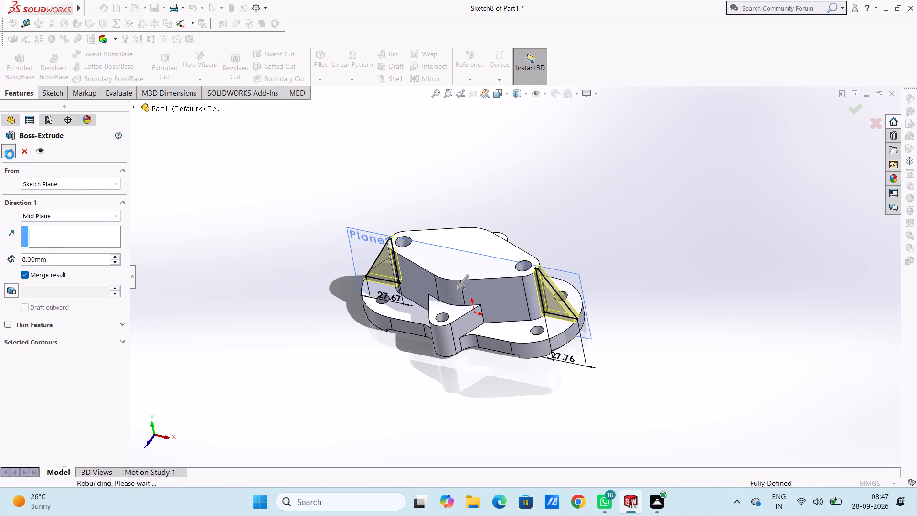
click(240, 204)
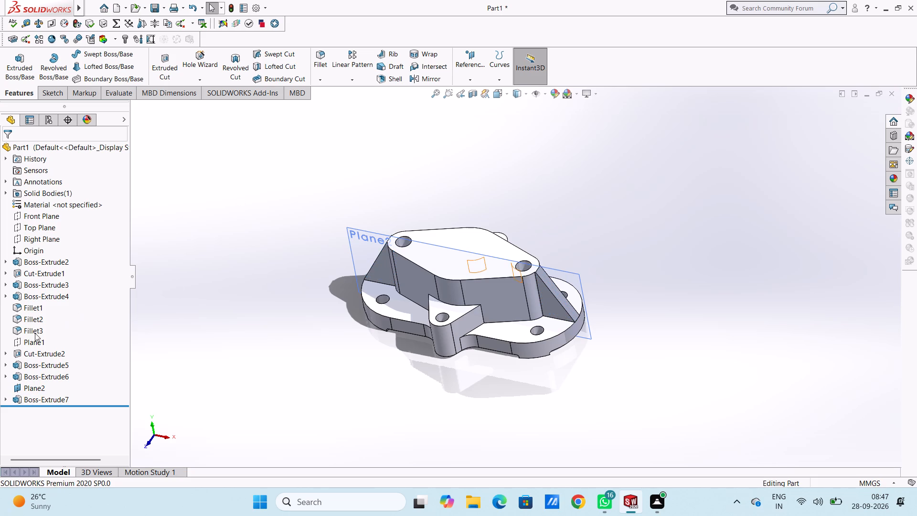
Hide the rib sketch plane, Plane2.
click(33, 389)
click(58, 378)
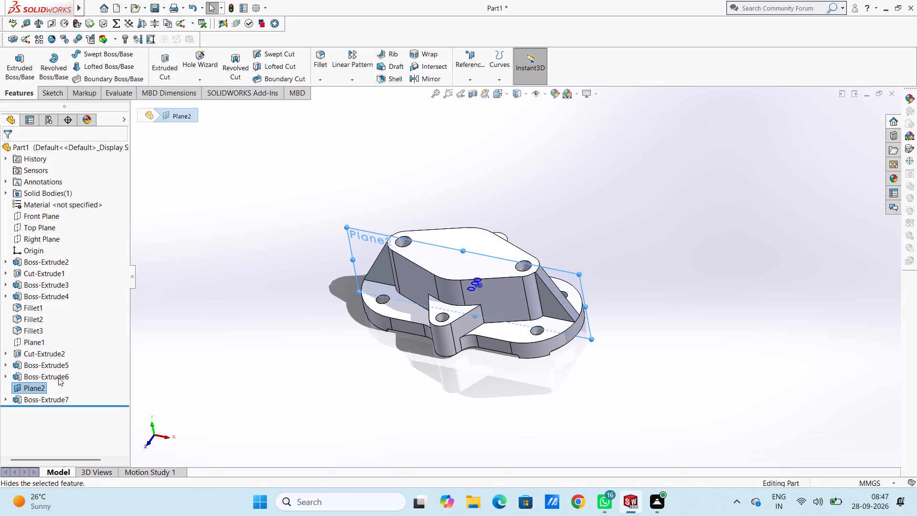
click(191, 361)
Examine the junction between the right rib's upper end and the boss's rounded top corner.
scroll(264, 309, down, 6)
scroll(434, 298, up, 6)
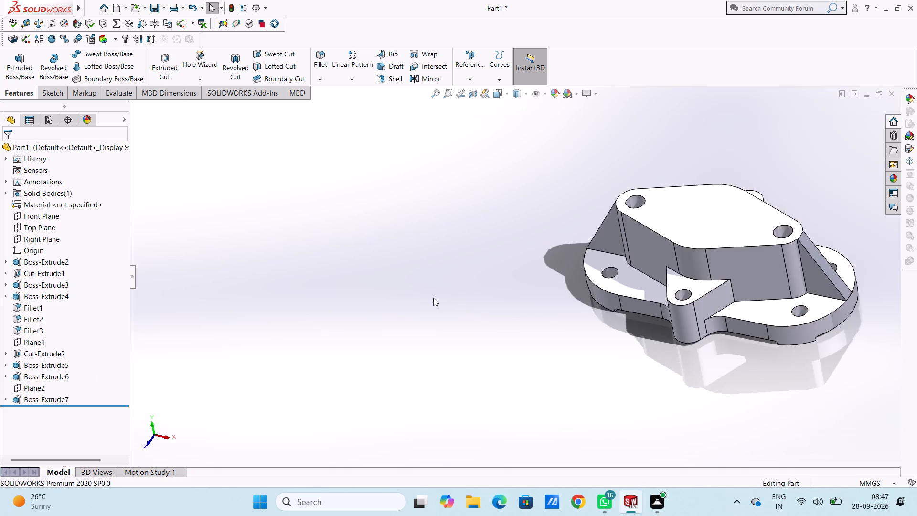
scroll(483, 294, up, 5)
scroll(610, 282, down, 4)
scroll(662, 240, down, 3)
scroll(576, 242, down, 2)
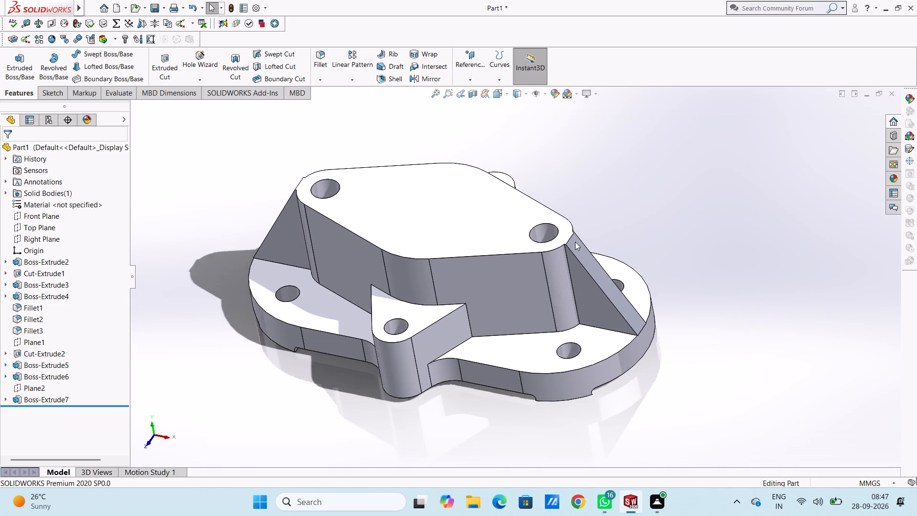
scroll(575, 242, down, 7)
middle_drag(546, 255, 569, 261)
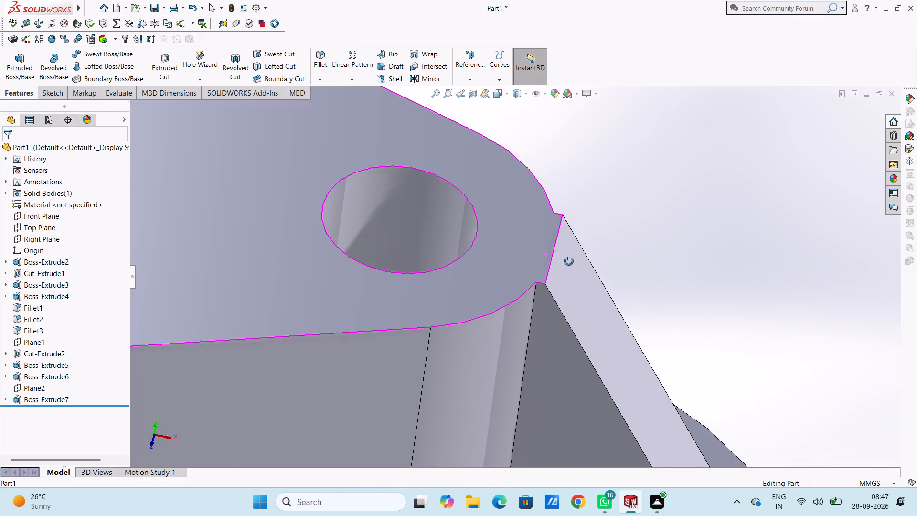
middle_drag(569, 261, 569, 262)
scroll(531, 267, up, 5)
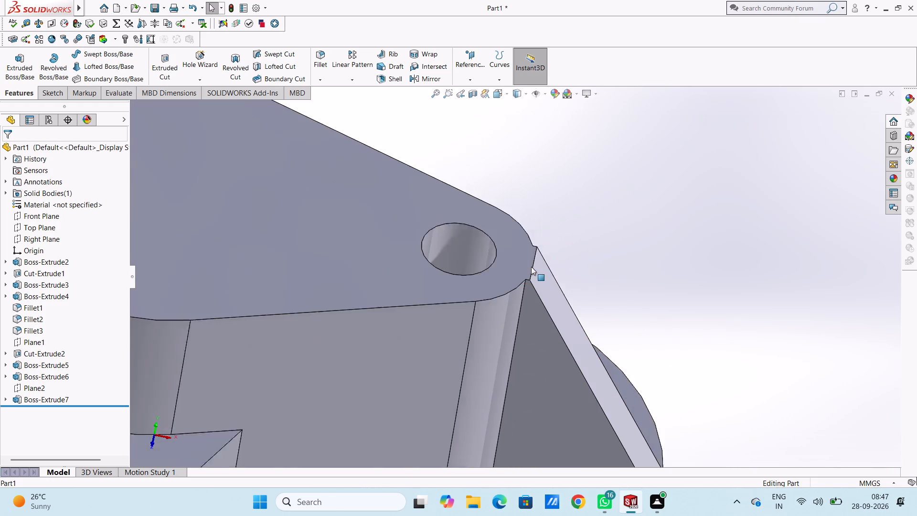
scroll(530, 266, up, 6)
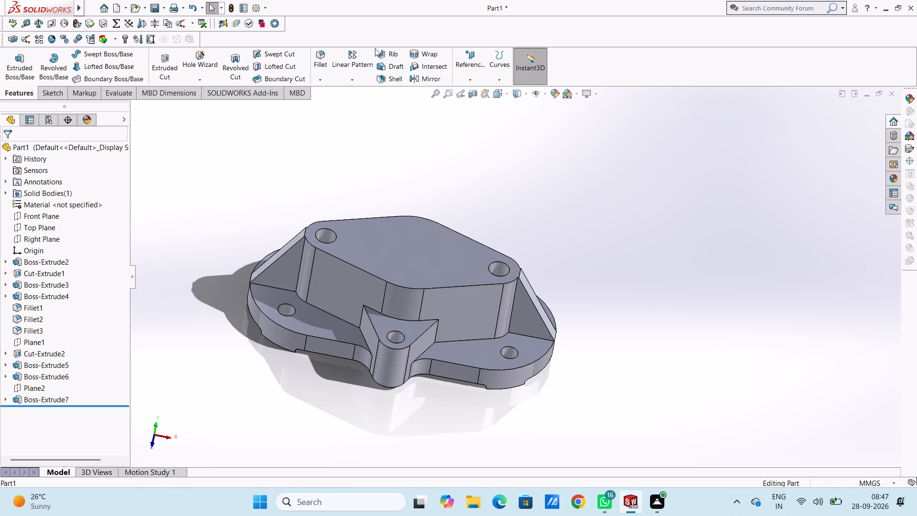
Start a 2 mm fillet on the diamond boss's top outline, its front-right base edge and the plate's front-right top rim.
click(324, 53)
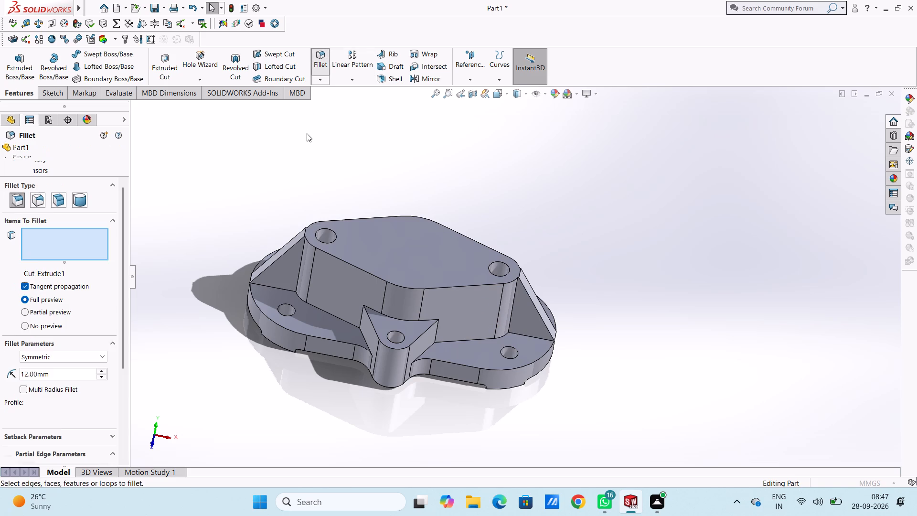
key(2)
key(Return)
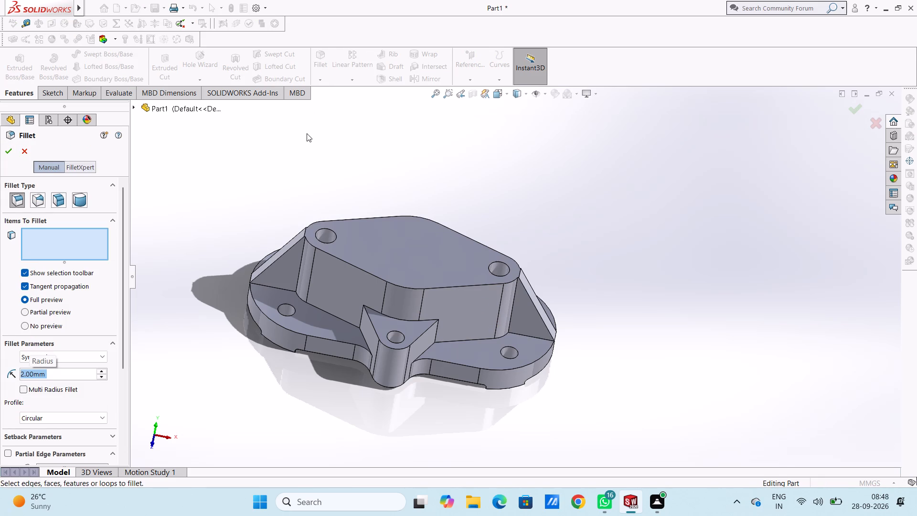
middle_drag(485, 201, 458, 203)
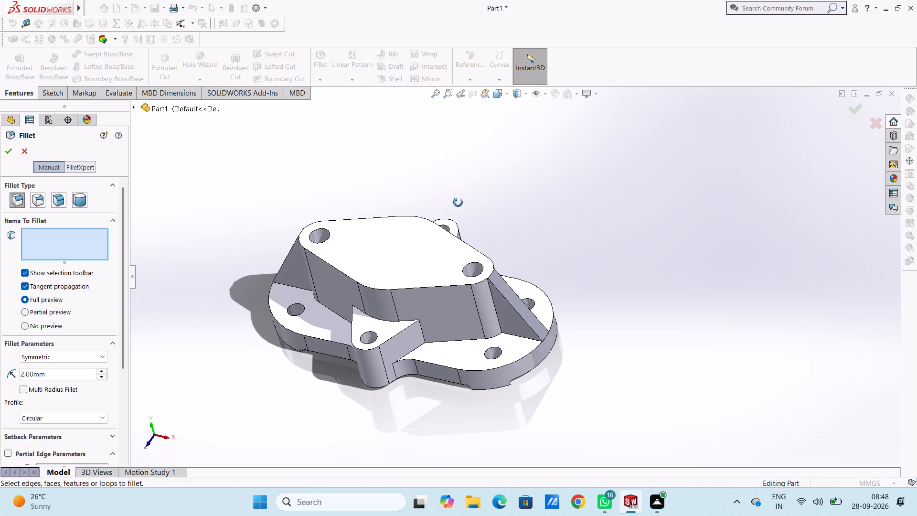
middle_drag(458, 203, 458, 203)
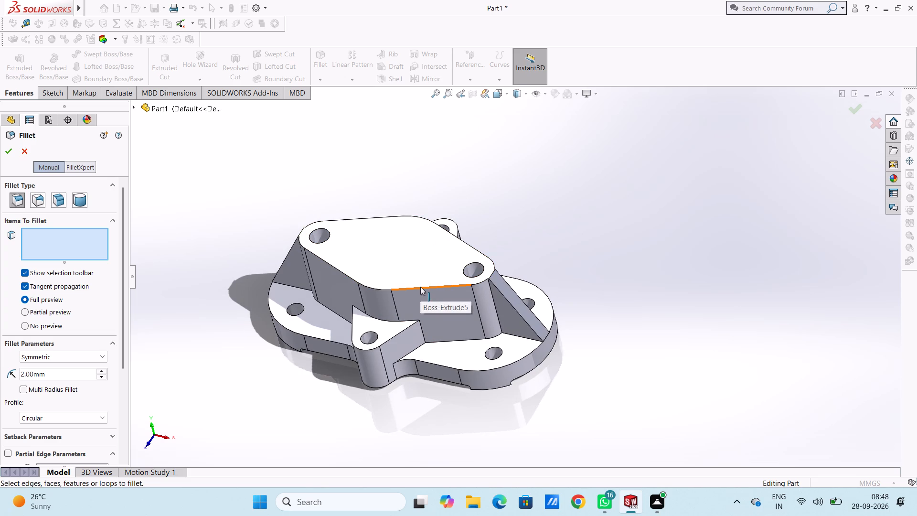
click(420, 287)
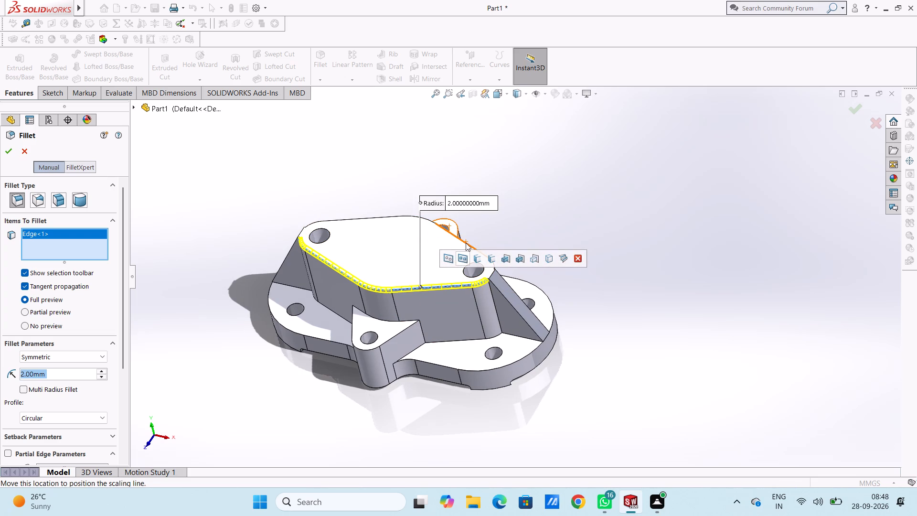
click(466, 243)
click(440, 342)
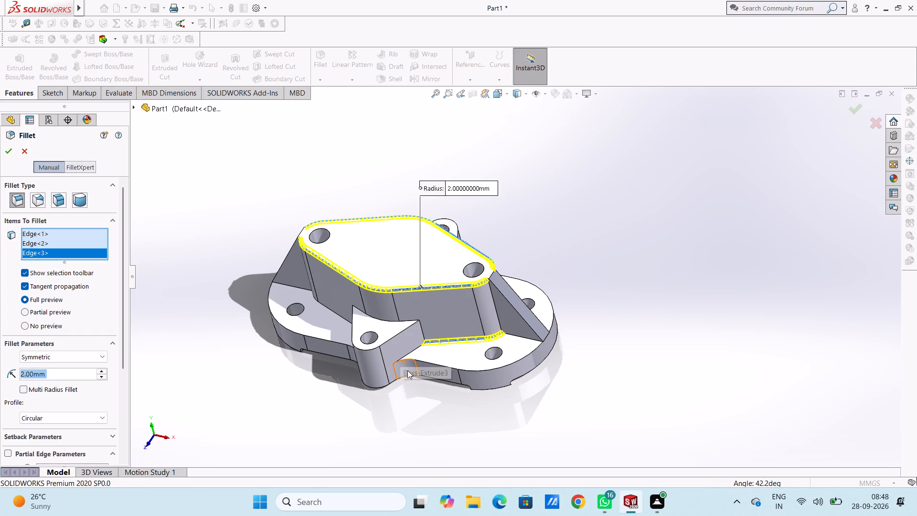
click(418, 360)
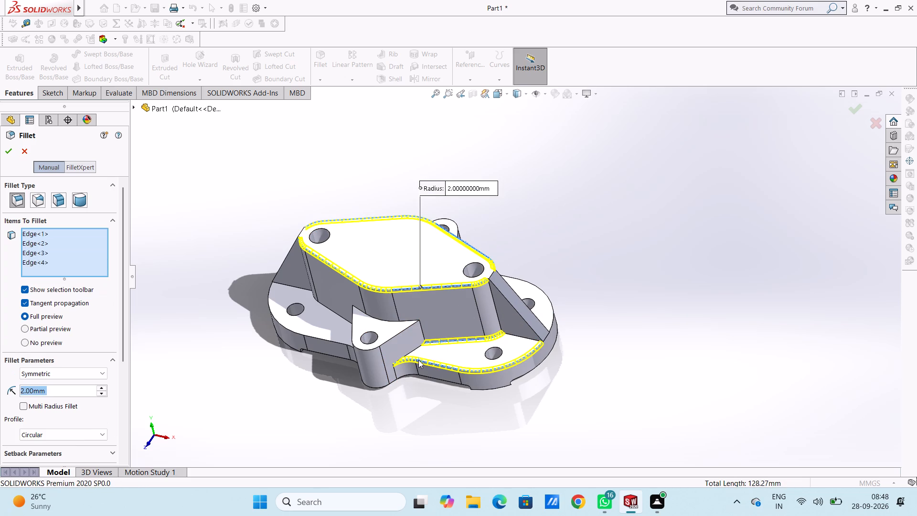
Add the boss's front-left base edge, the plate's front-left top rim, and the front lug's boss junction and top face to the fillet.
middle_drag(252, 242, 280, 260)
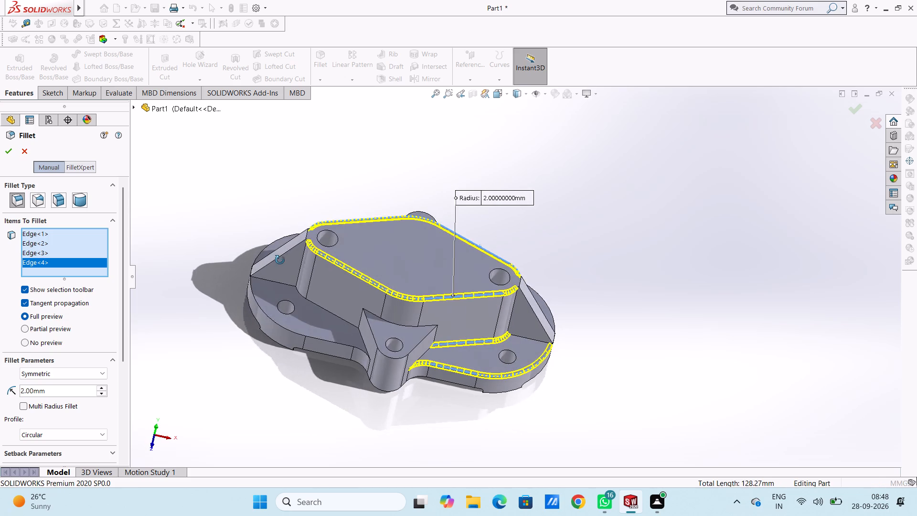
middle_drag(280, 260, 282, 262)
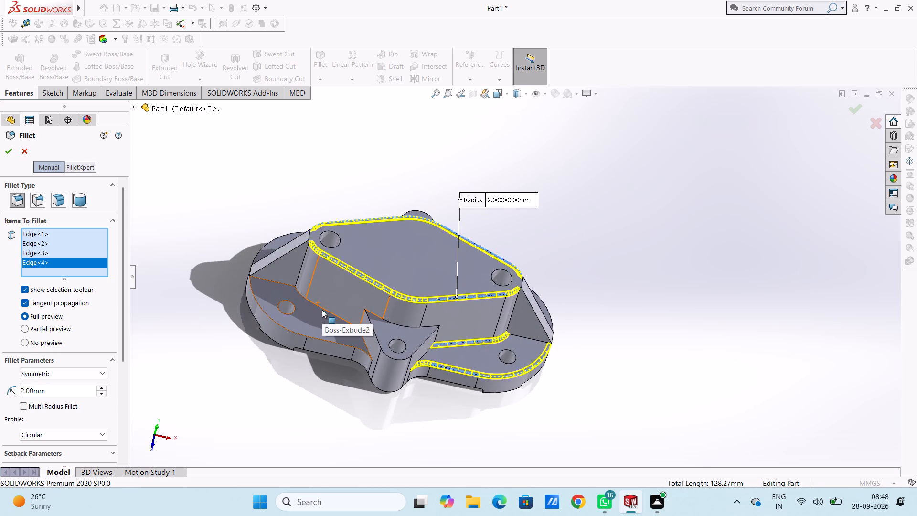
click(322, 310)
click(322, 310)
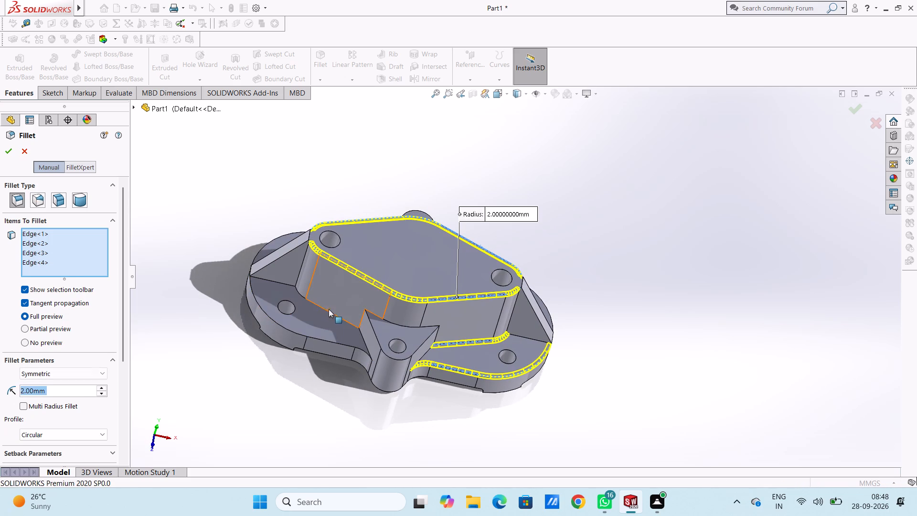
click(327, 311)
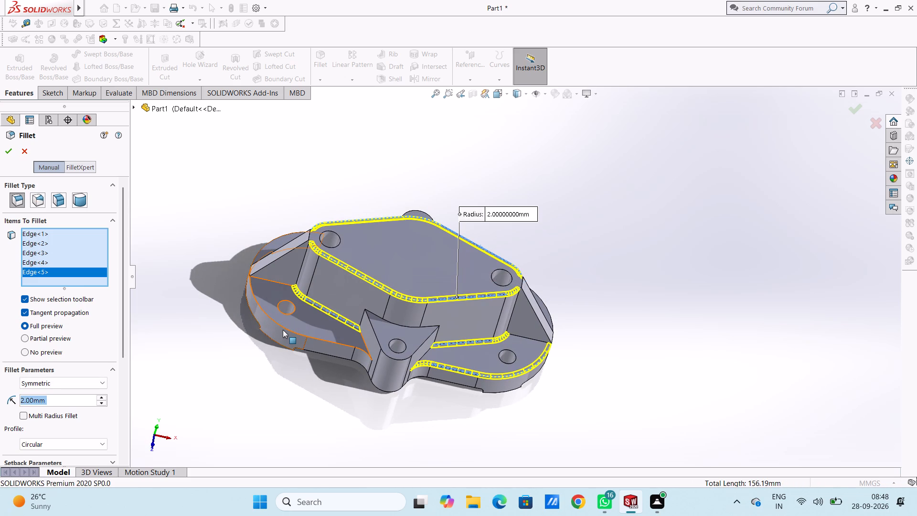
click(283, 328)
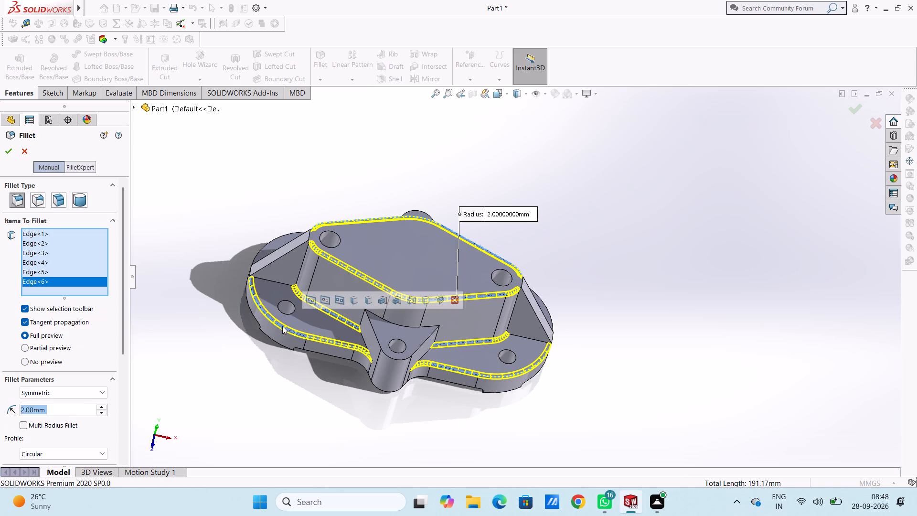
click(394, 323)
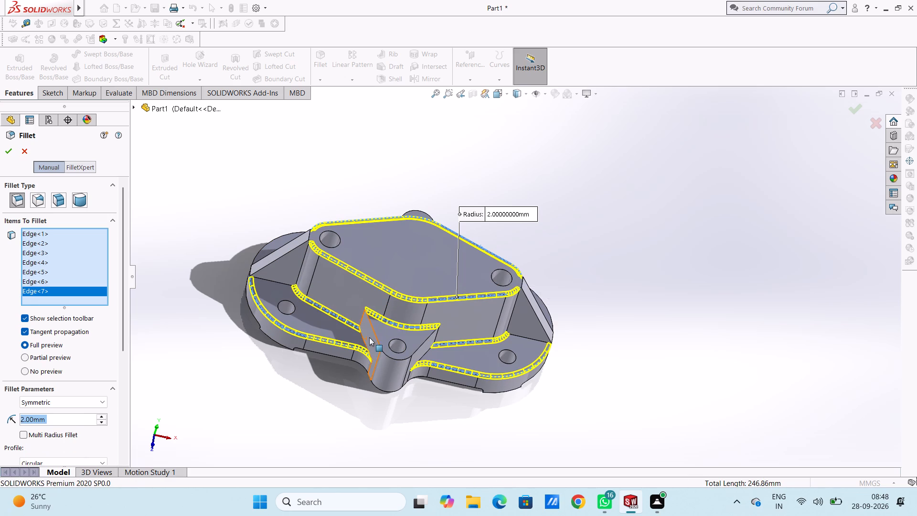
click(379, 339)
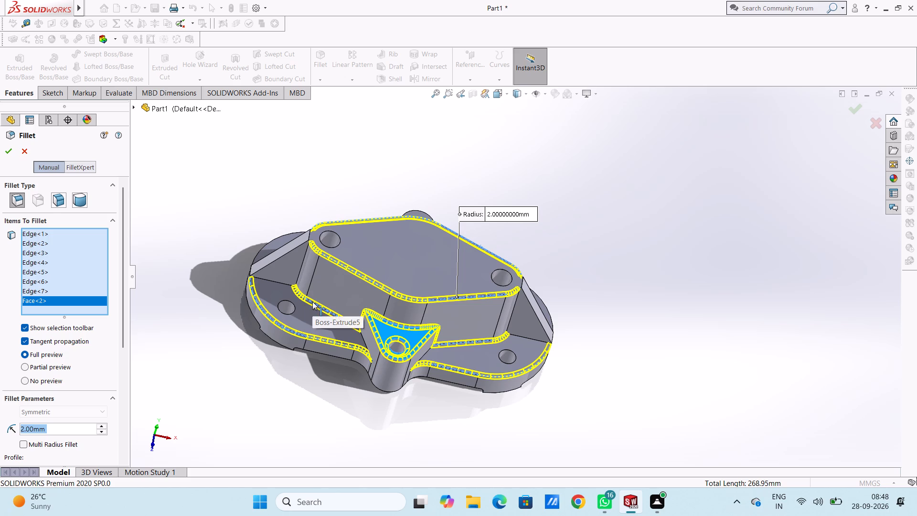
Add the plate's rear-left top rim and the diamond boss's rear-left base edge to the fillet.
scroll(312, 301, up, 4)
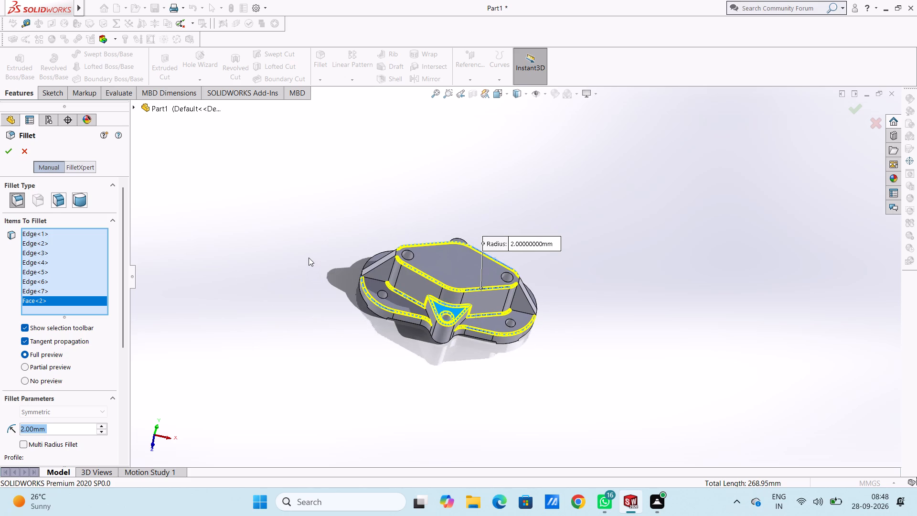
middle_drag(311, 260, 362, 338)
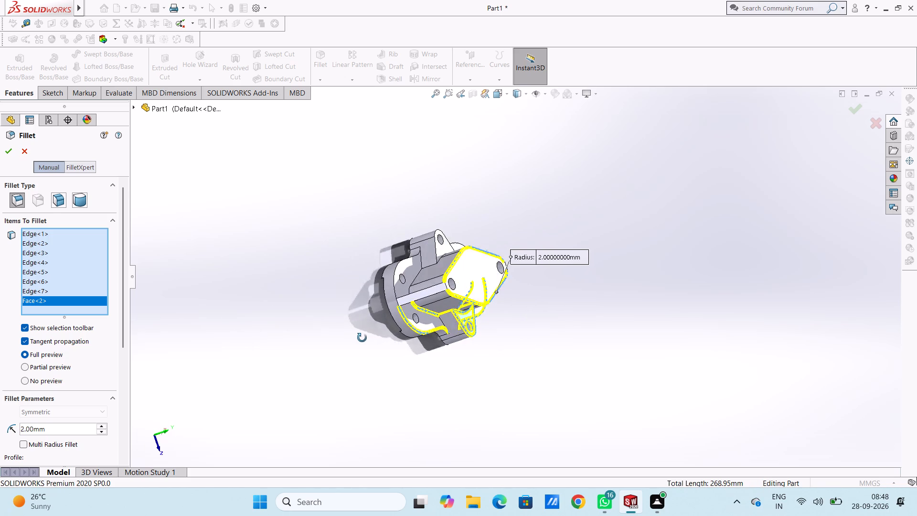
middle_drag(362, 338, 308, 292)
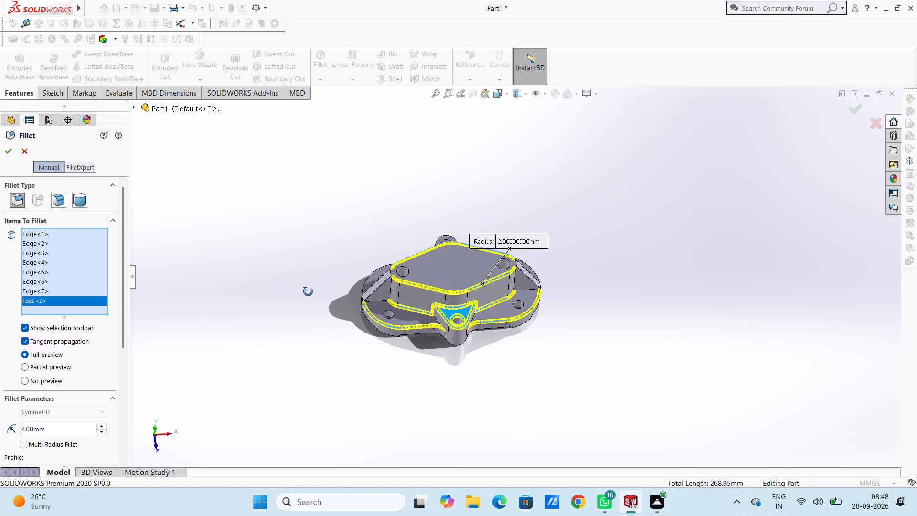
middle_drag(308, 292, 363, 346)
middle_drag(349, 227, 316, 274)
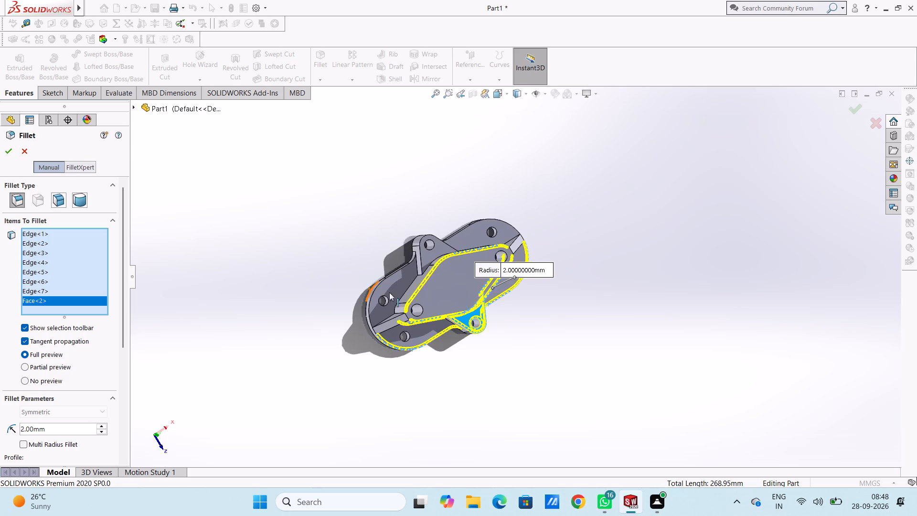
scroll(395, 293, down, 6)
middle_drag(367, 241, 405, 257)
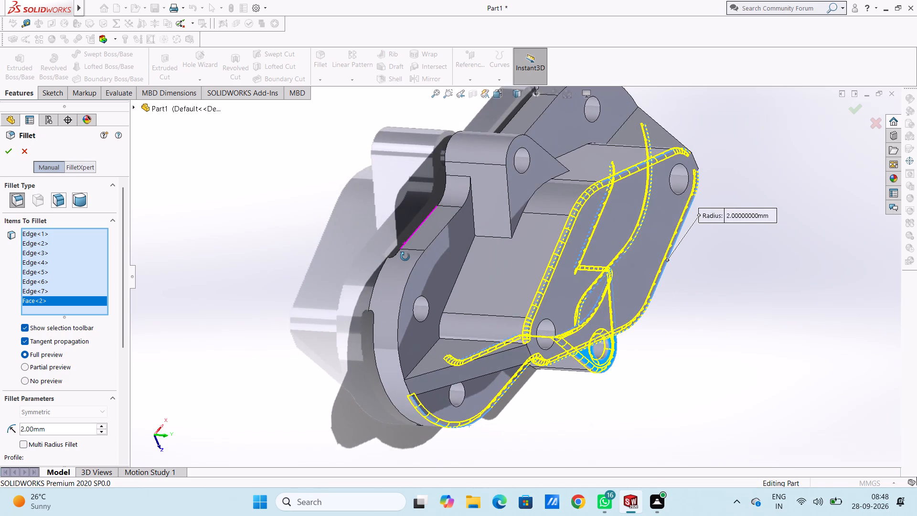
middle_drag(405, 257, 408, 260)
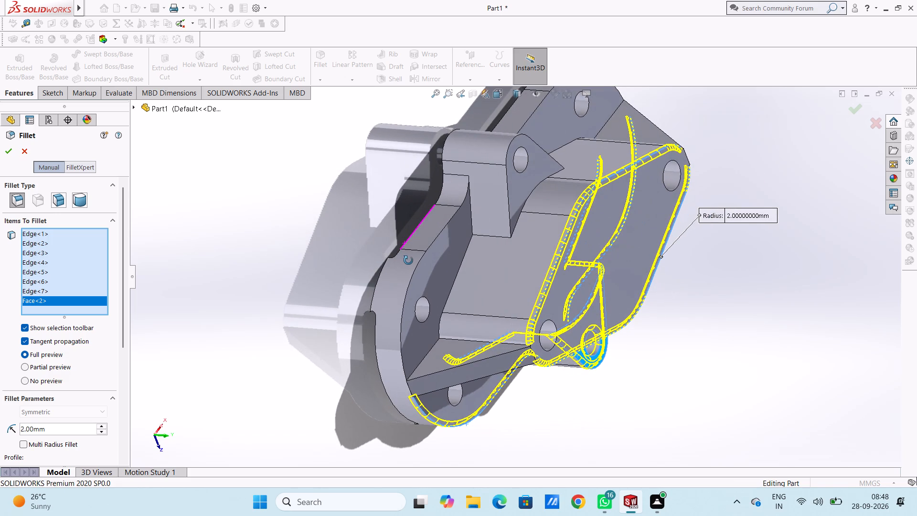
middle_drag(408, 260, 409, 262)
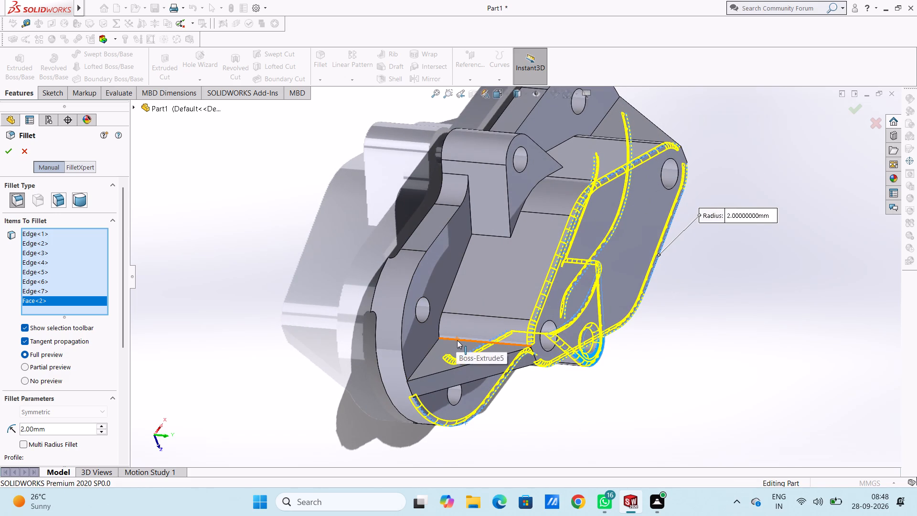
click(457, 340)
click(457, 340)
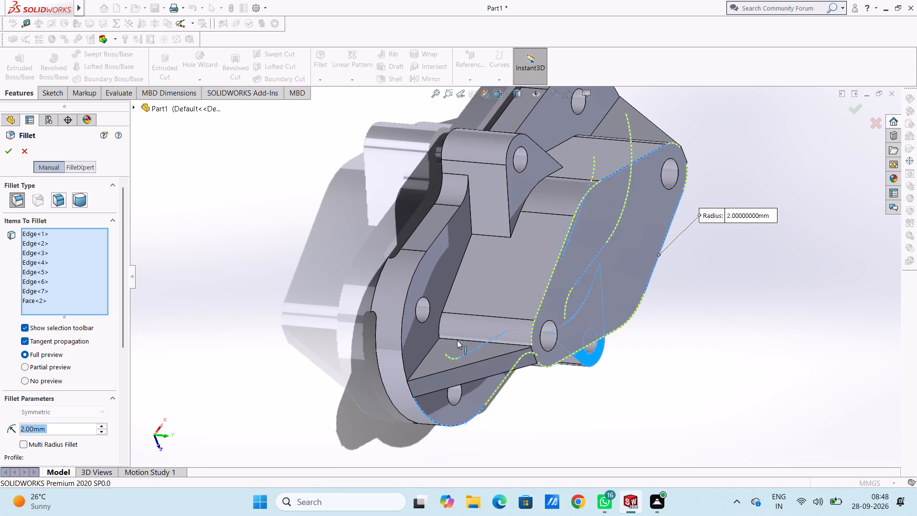
click(402, 347)
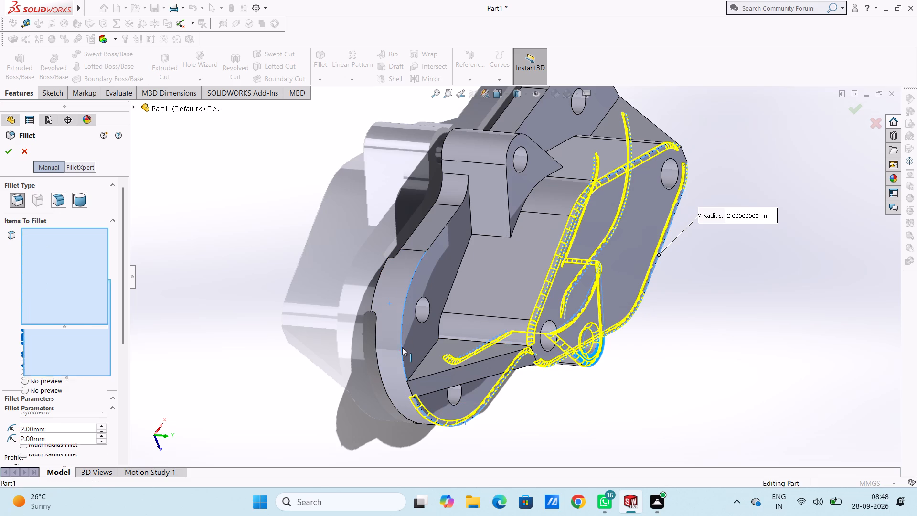
click(466, 247)
Add the rear lug's top outline and the curved edge where it meets the diamond boss to the fillet.
middle_drag(397, 207, 389, 208)
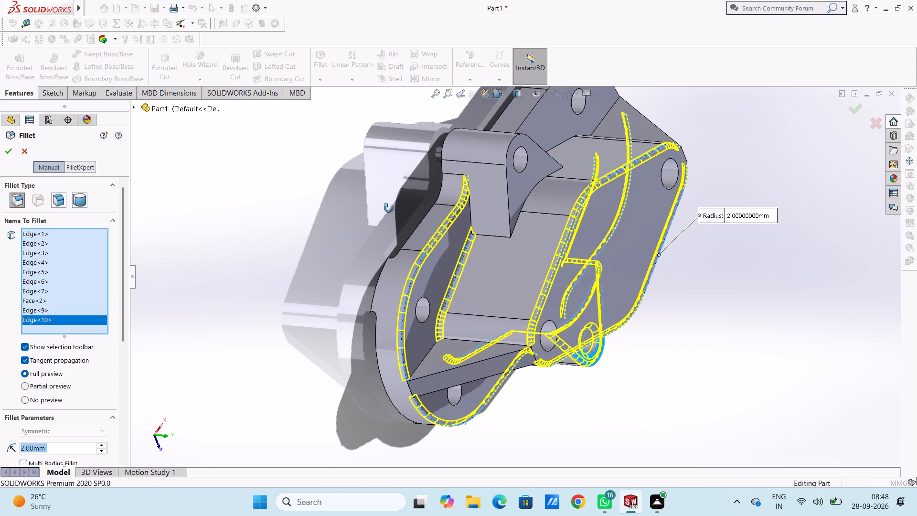
middle_drag(389, 208, 372, 208)
scroll(567, 195, down, 3)
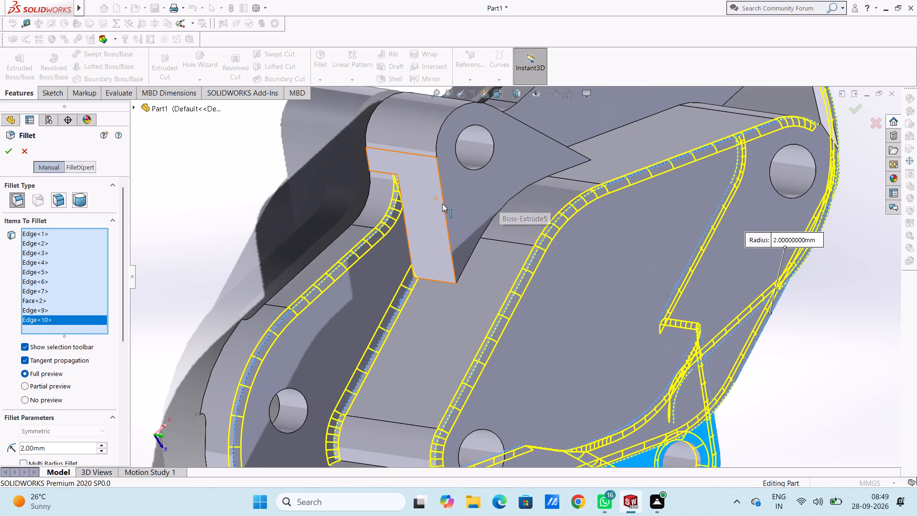
click(443, 204)
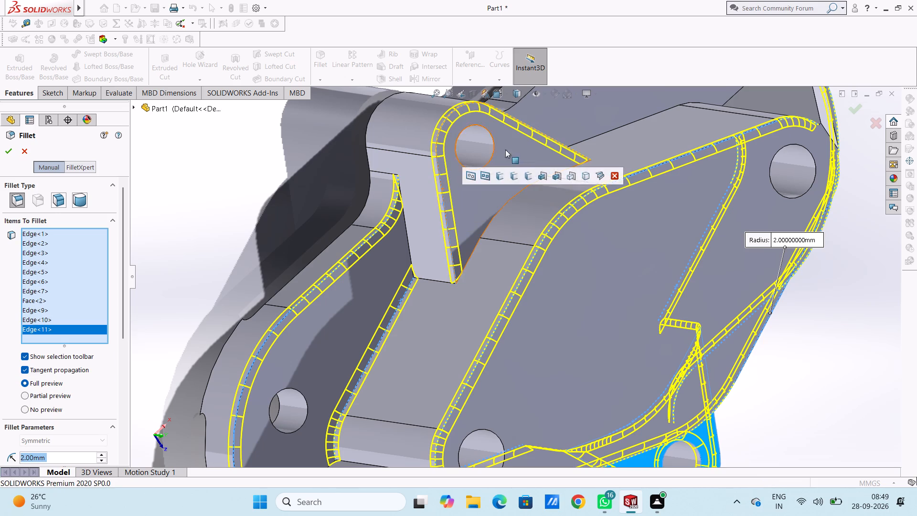
scroll(563, 143, up, 4)
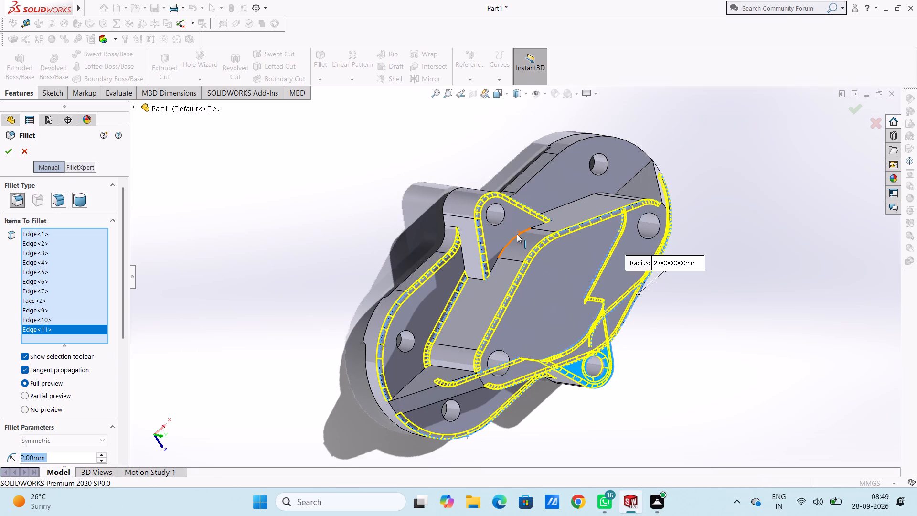
click(517, 234)
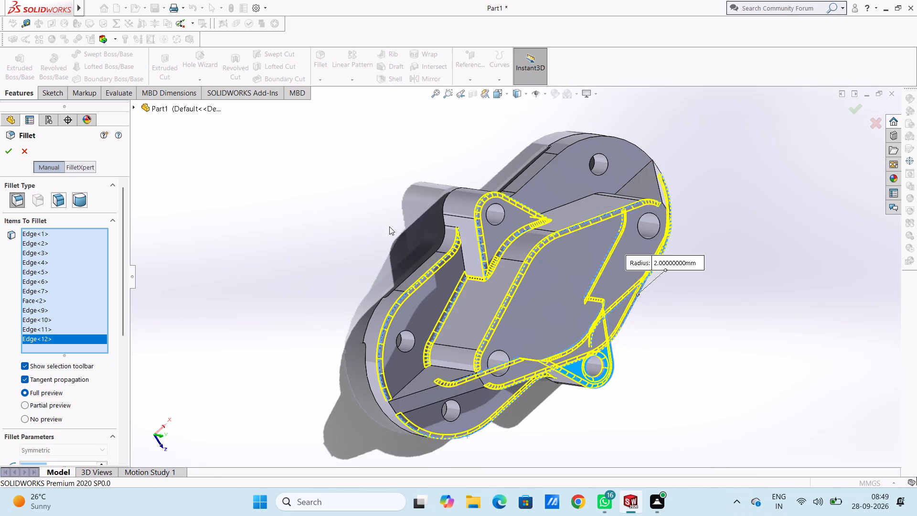
Add the plate's rear-right top rim and the diamond boss's rear-right base edge to the 2 mm fillet and complete it.
scroll(377, 217, up, 3)
middle_drag(432, 223, 376, 162)
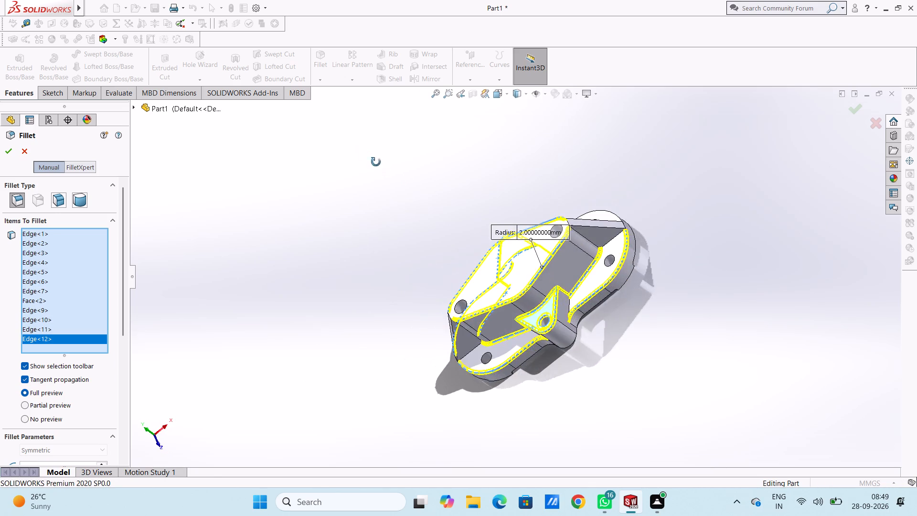
middle_drag(376, 162, 406, 264)
scroll(579, 225, down, 4)
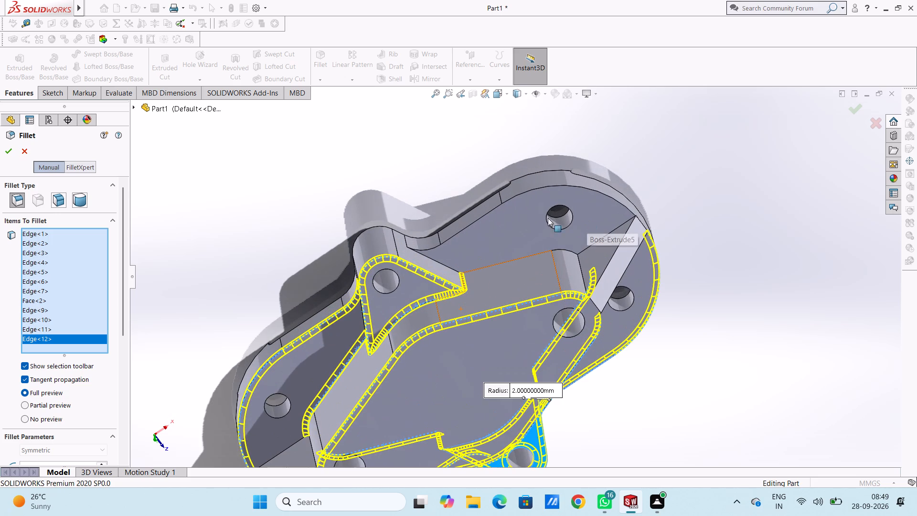
click(493, 209)
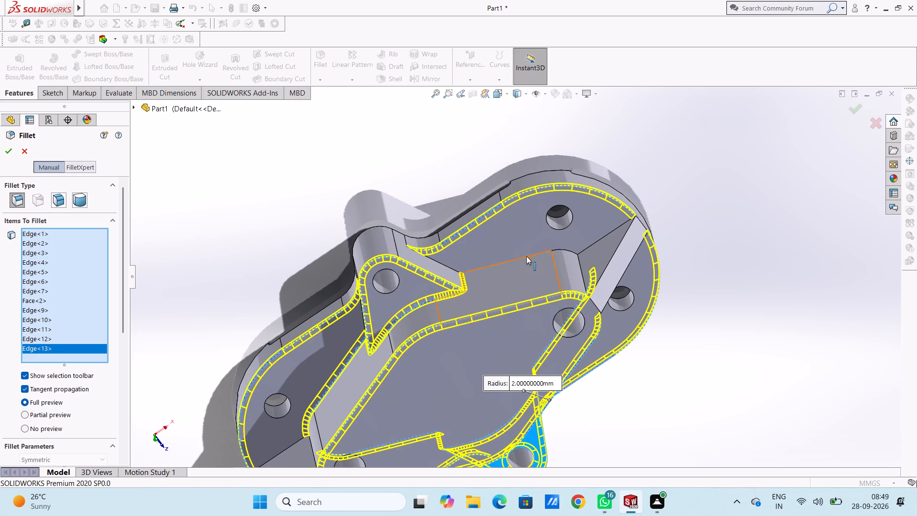
click(526, 256)
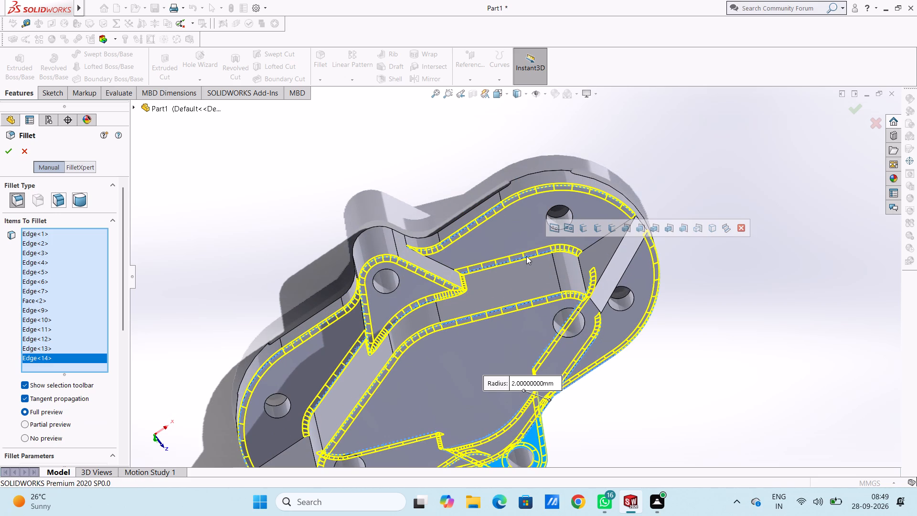
click(591, 245)
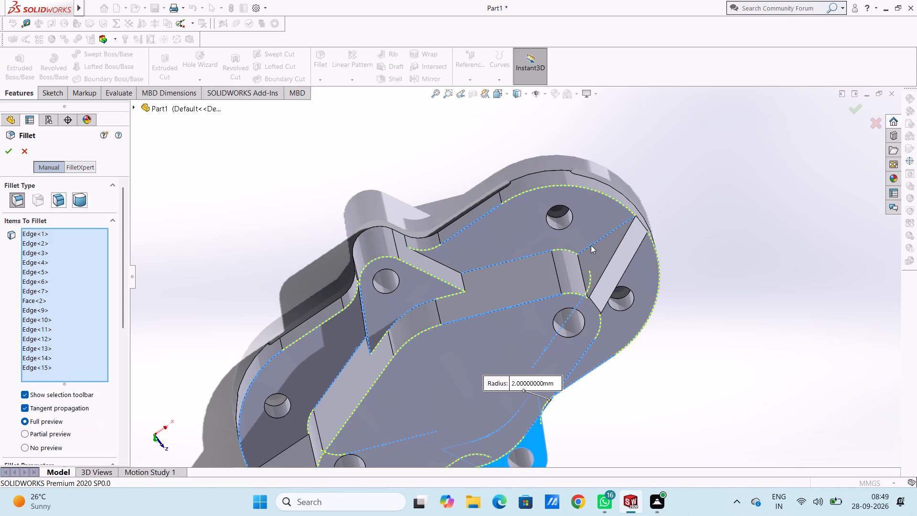
click(591, 245)
scroll(591, 245, up, 4)
middle_drag(565, 243, 555, 238)
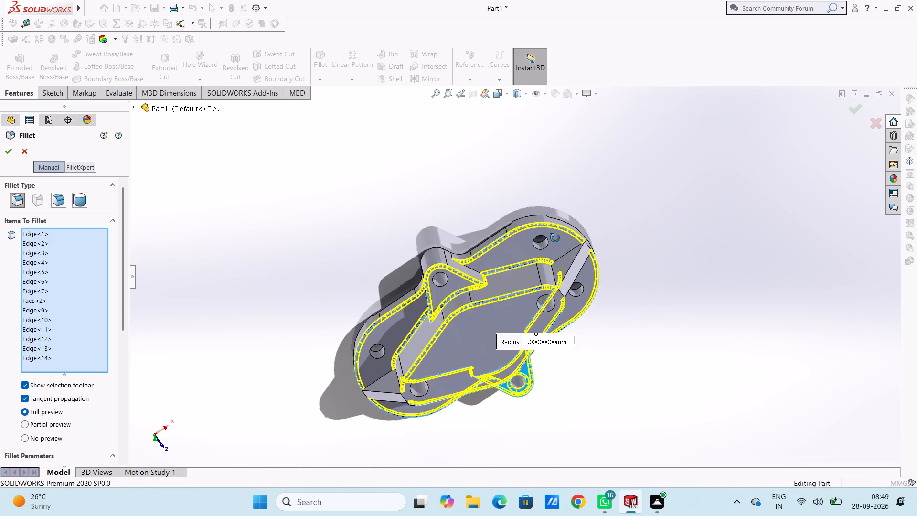
middle_drag(555, 238, 571, 184)
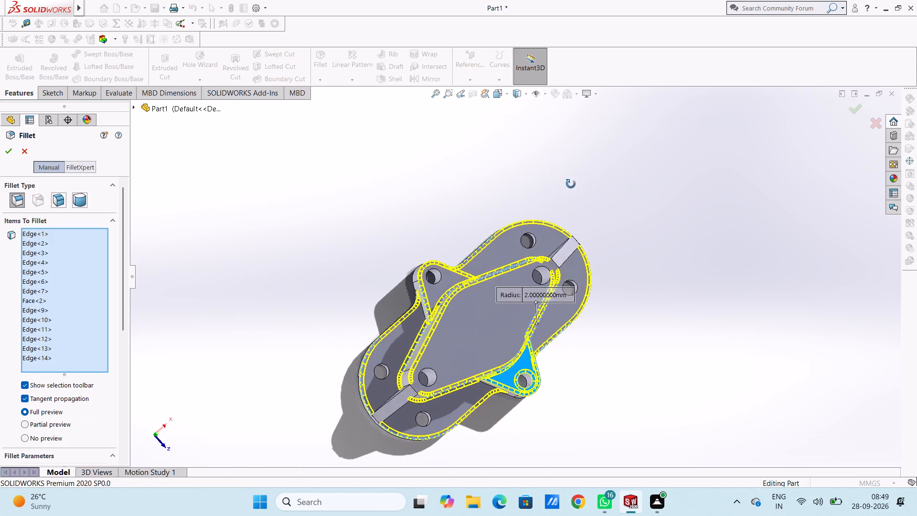
middle_drag(571, 184, 549, 199)
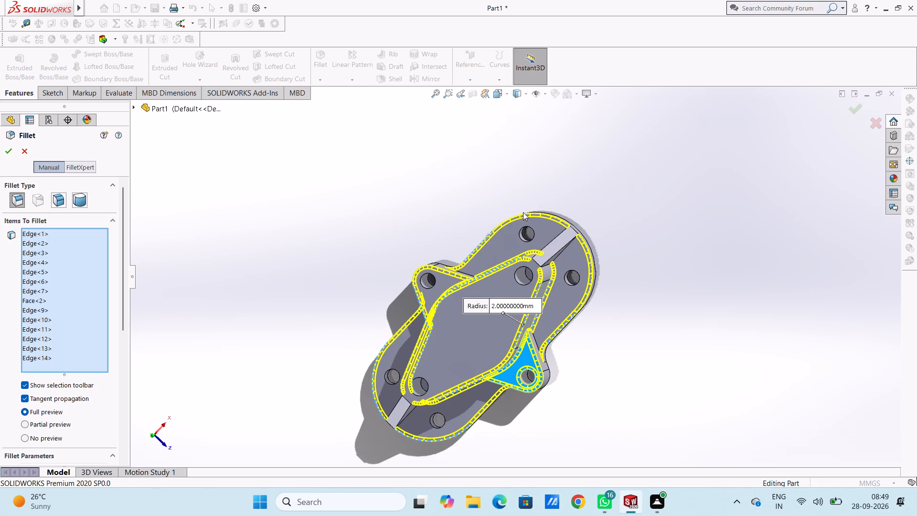
click(2, 150)
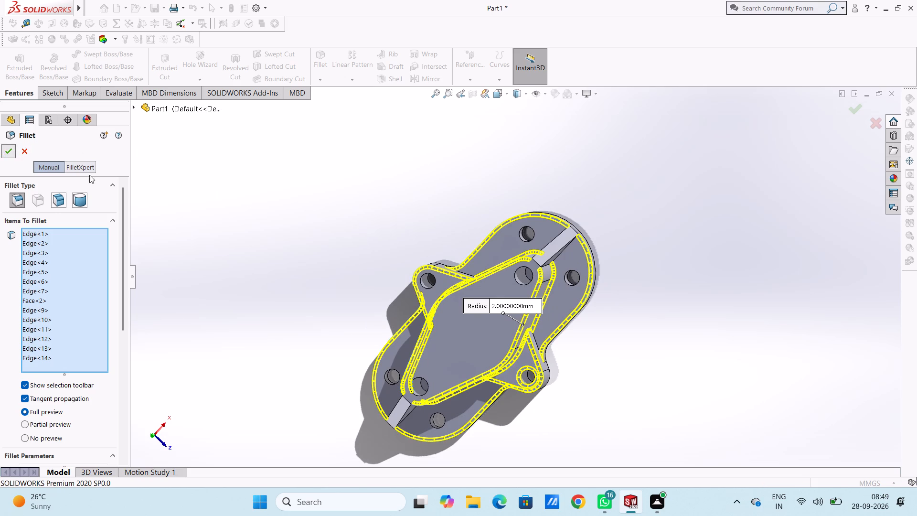
click(237, 225)
Start a 1 mm fillet on the edges where both sides of the left end rib meet the base plate.
middle_drag(250, 227, 321, 178)
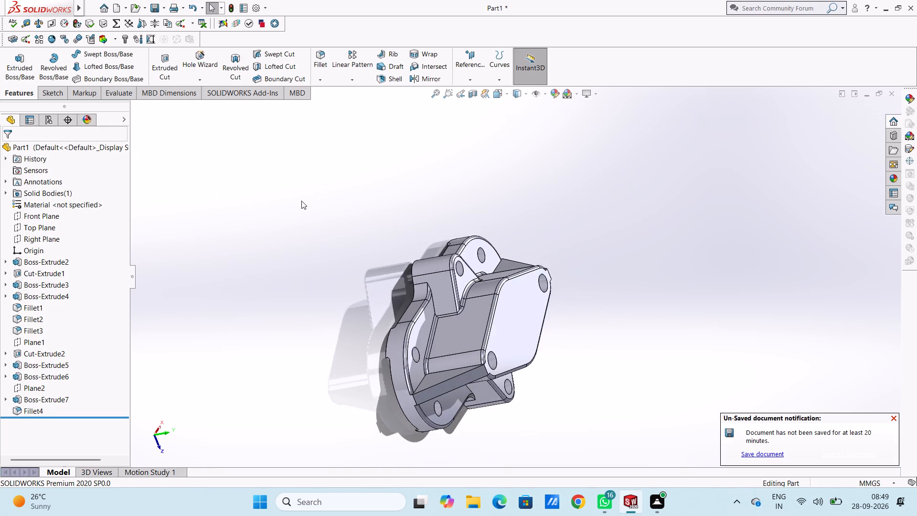
middle_drag(277, 261, 252, 170)
middle_drag(260, 241, 191, 173)
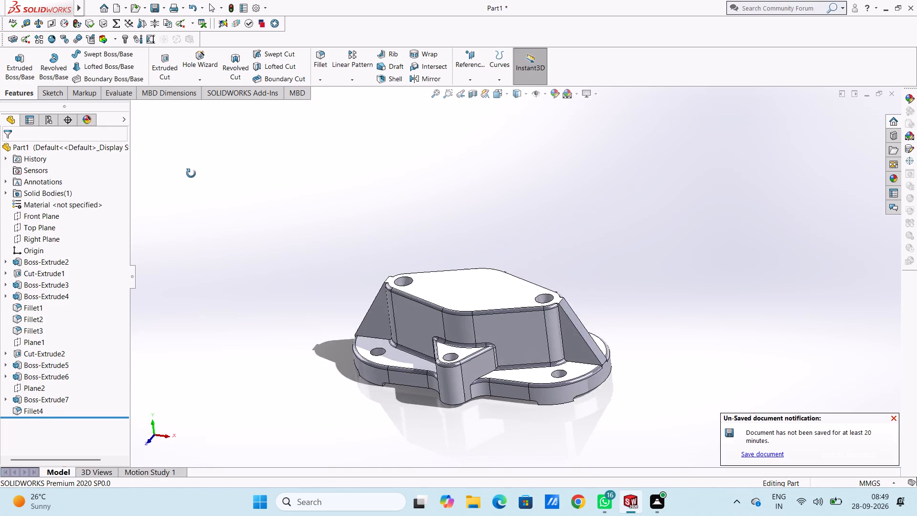
middle_drag(191, 173, 243, 245)
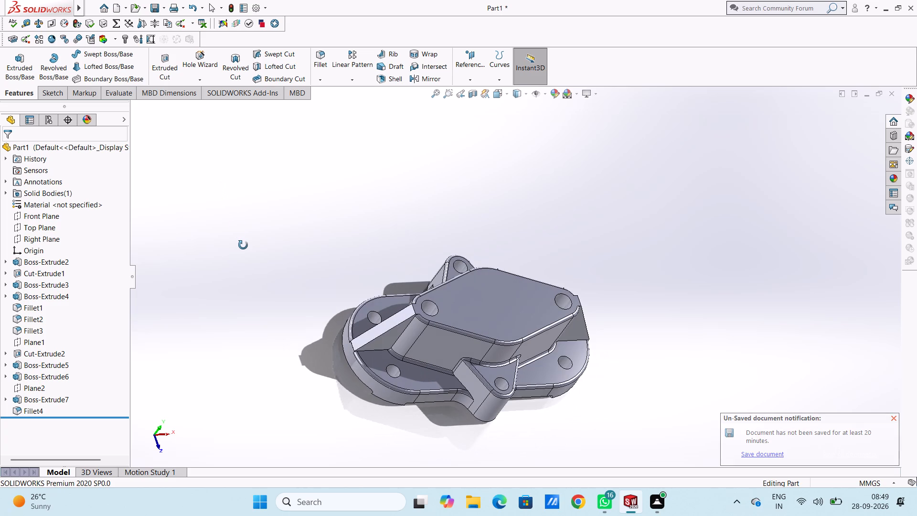
middle_drag(243, 245, 230, 240)
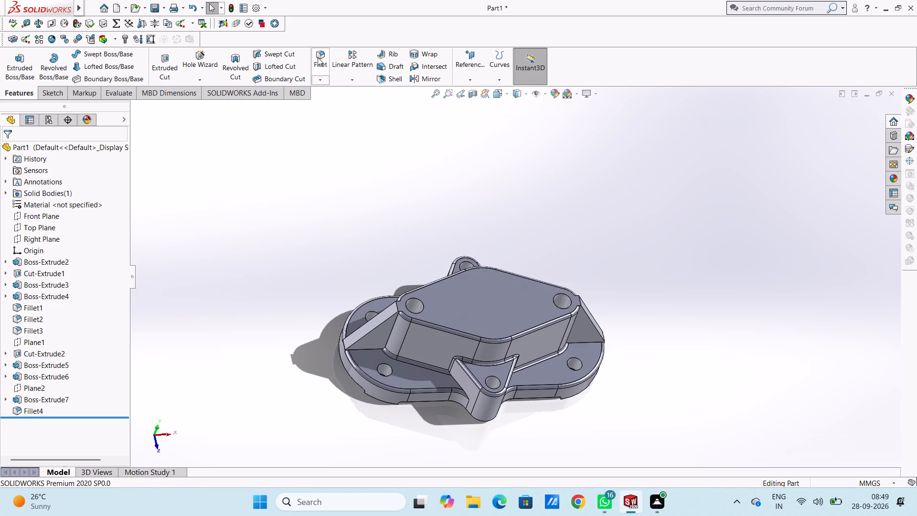
click(318, 59)
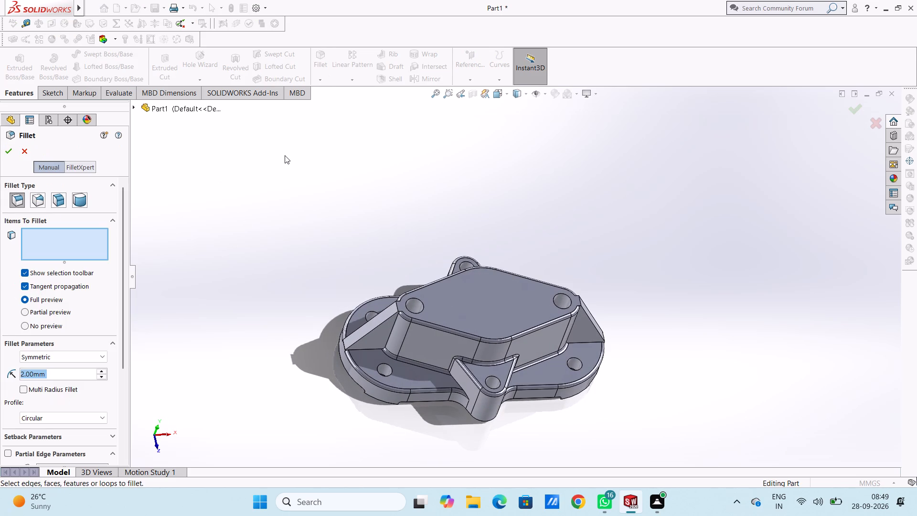
key(1)
key(Return)
scroll(369, 350, down, 3)
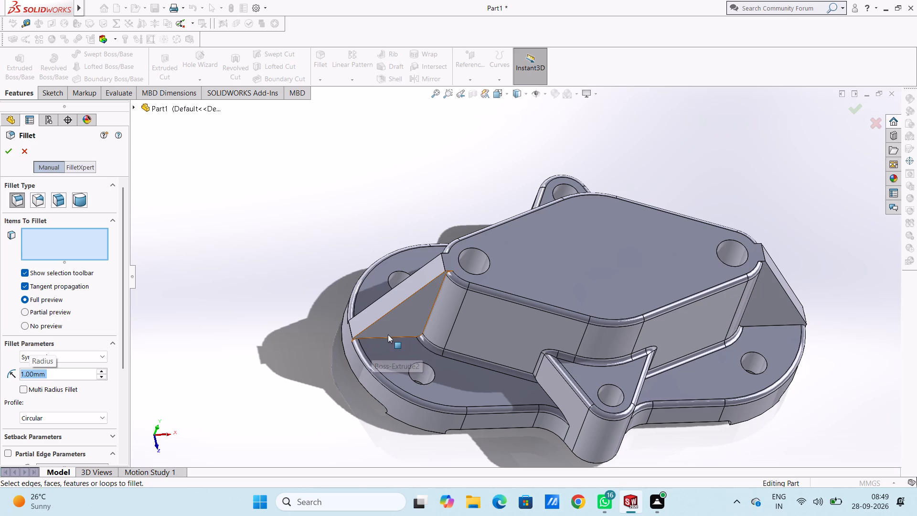
click(390, 336)
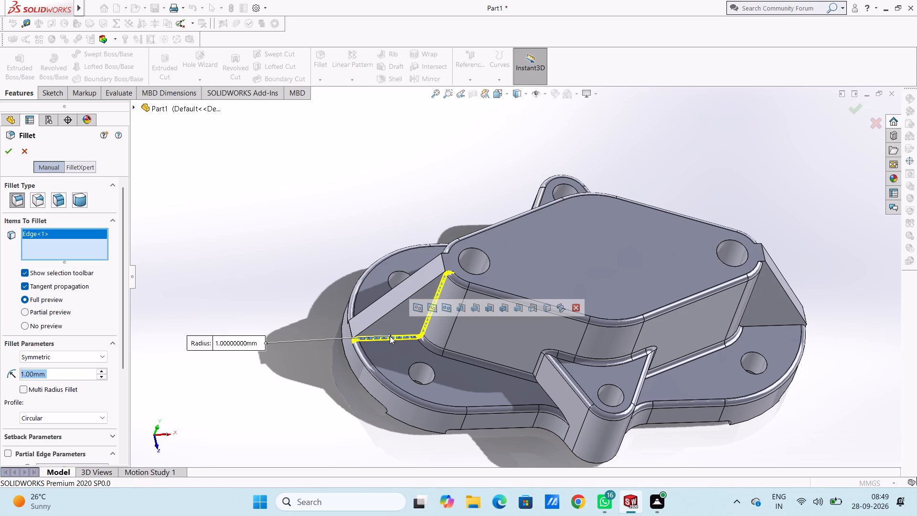
middle_drag(295, 210, 337, 309)
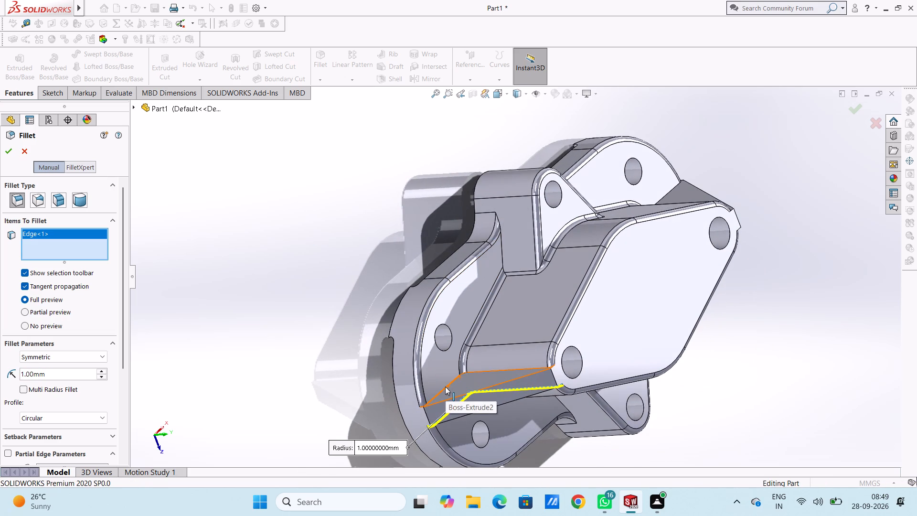
click(443, 389)
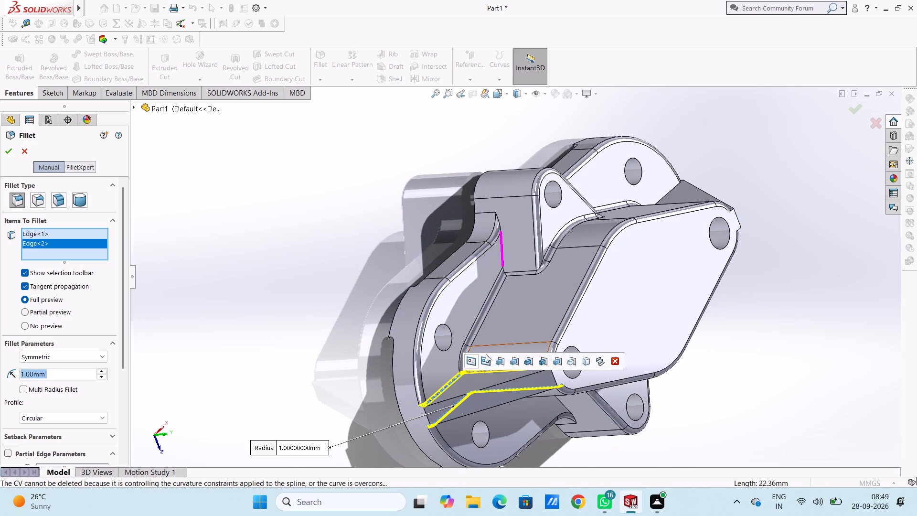
Add both base edges of the right end rib to the 1 mm fillet and complete it.
scroll(534, 267, up, 2)
middle_drag(616, 239, 520, 262)
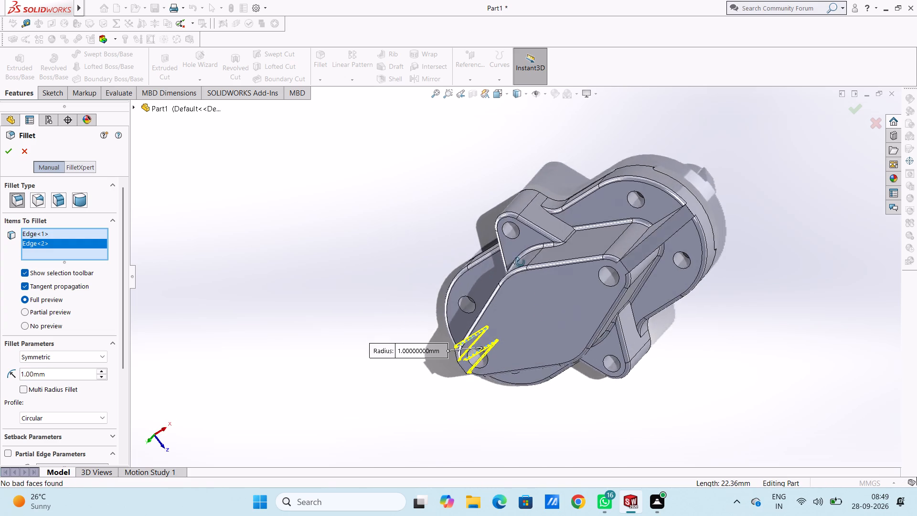
middle_drag(520, 262, 503, 215)
scroll(647, 187, down, 4)
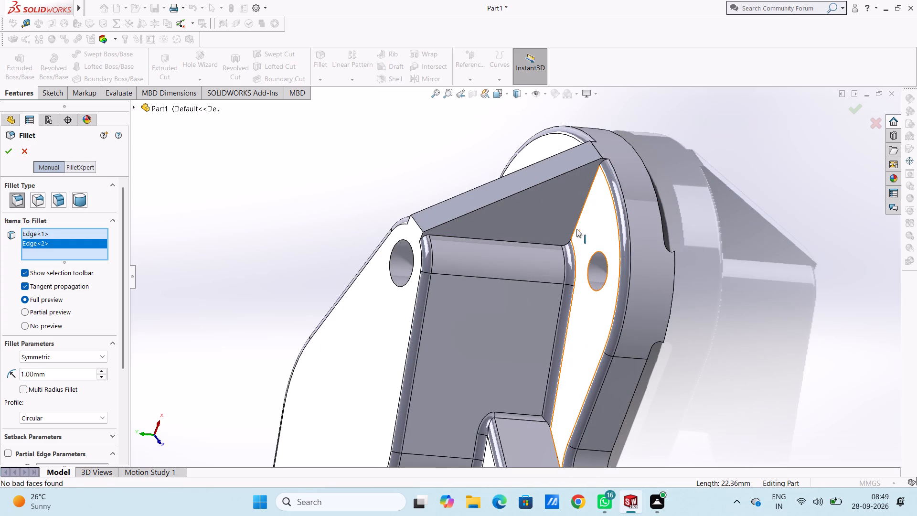
click(576, 228)
middle_drag(487, 192, 560, 295)
click(447, 138)
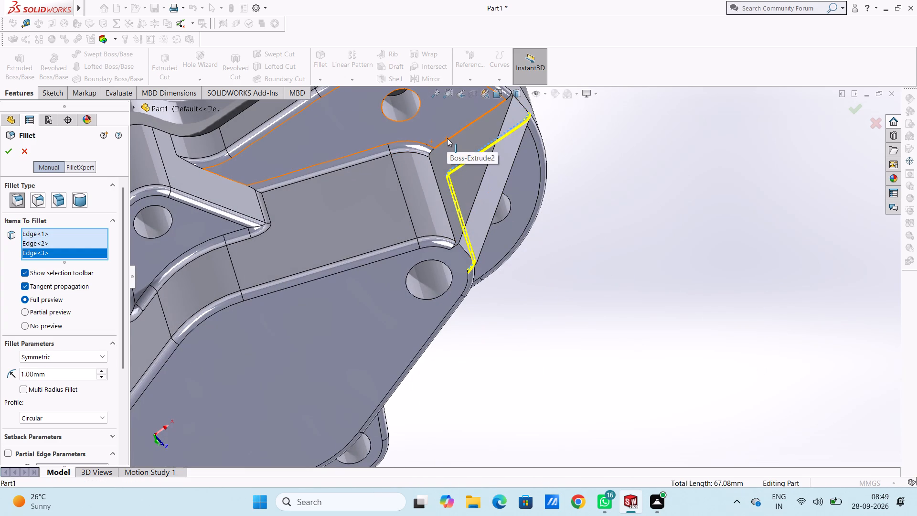
click(4, 151)
Inspect the filleted ribs, lugs and diamond boss from several angles.
scroll(311, 298, up, 6)
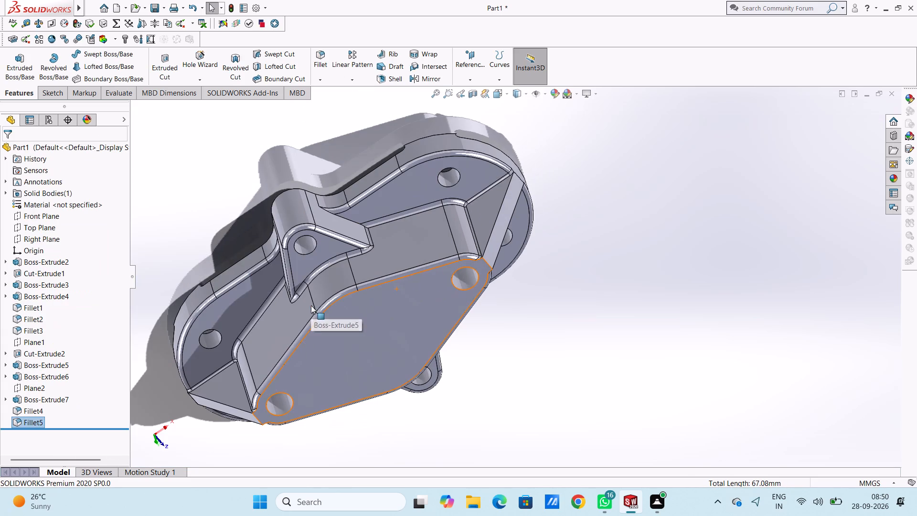
scroll(232, 303, up, 3)
scroll(280, 326, up, 1)
middle_drag(281, 326, 273, 210)
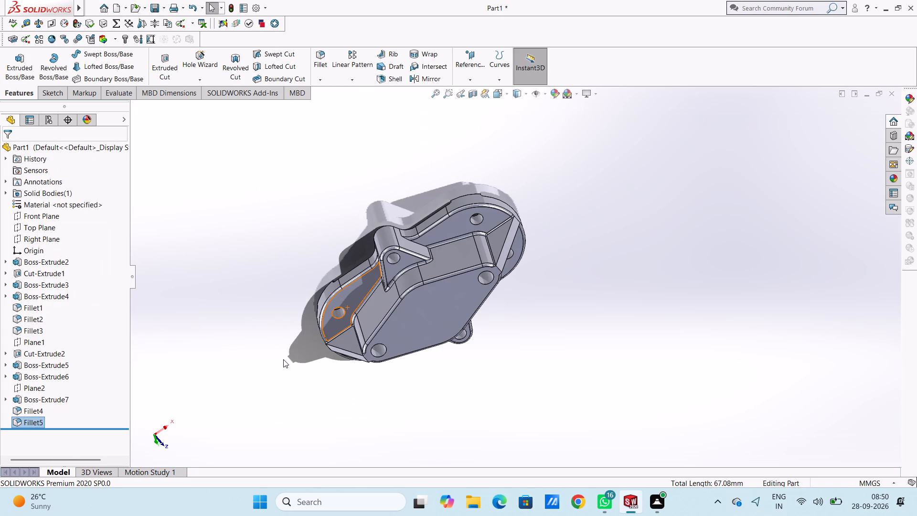
middle_drag(283, 359, 272, 234)
middle_drag(312, 329, 387, 320)
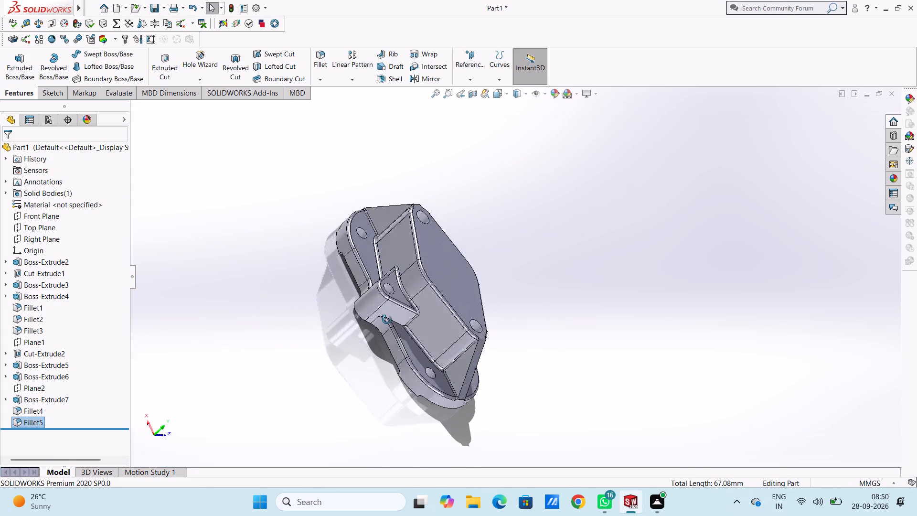
middle_drag(387, 320, 352, 352)
Sketch four circles, about 16 to 19 mm in diameter, on the base plate's top face, concentric with its four mounting holes.
key(ctrl+5)
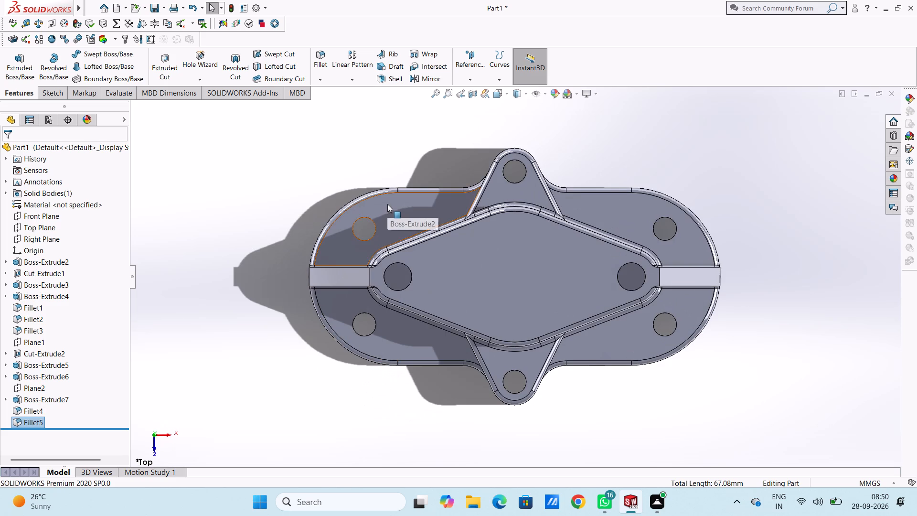
click(387, 204)
click(430, 177)
click(341, 161)
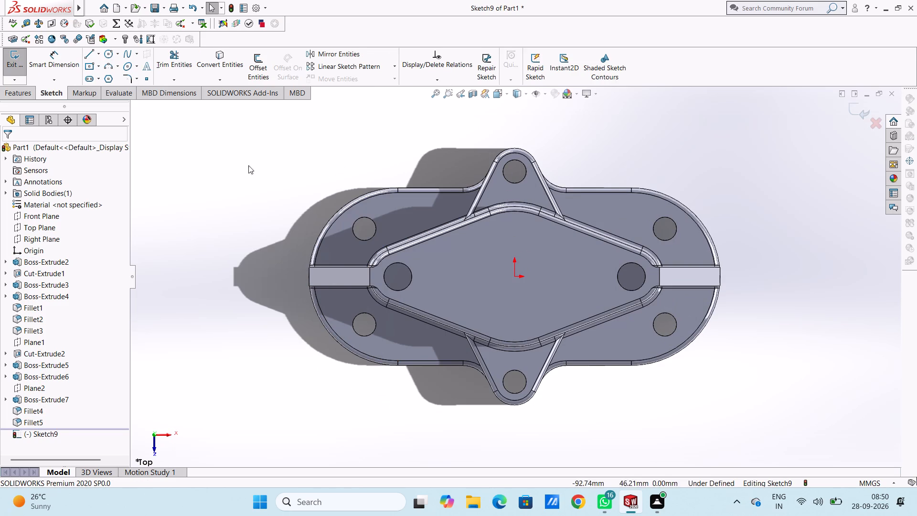
click(107, 54)
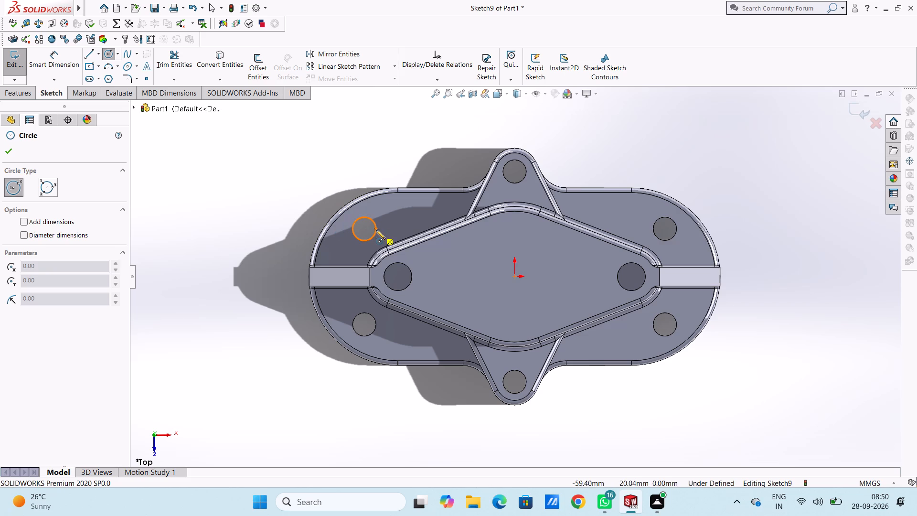
click(363, 227)
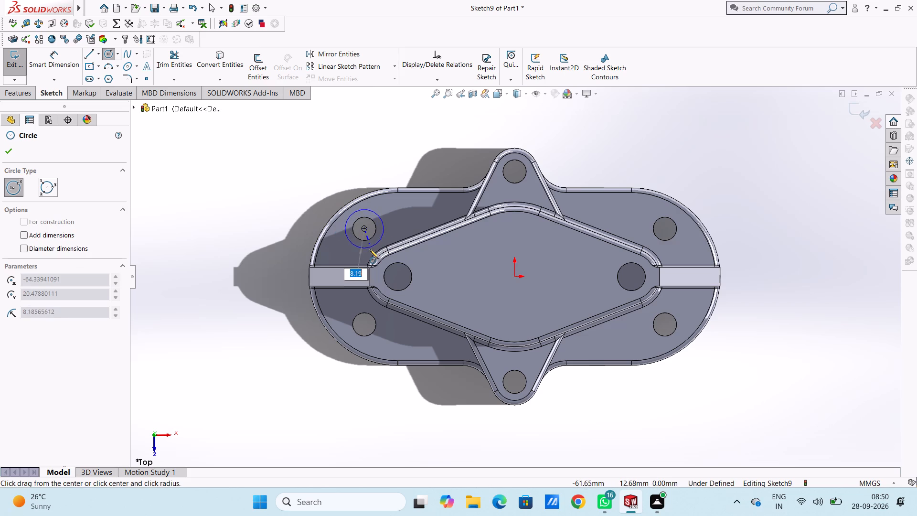
click(368, 250)
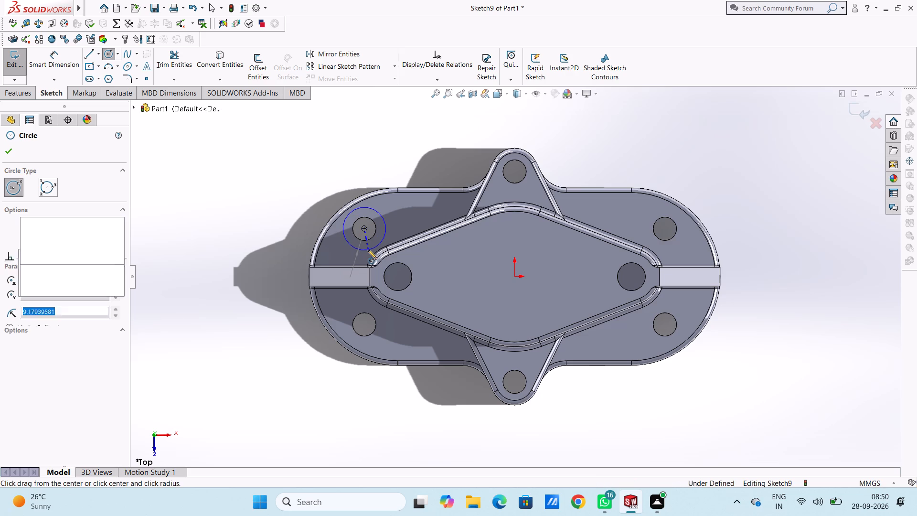
click(363, 324)
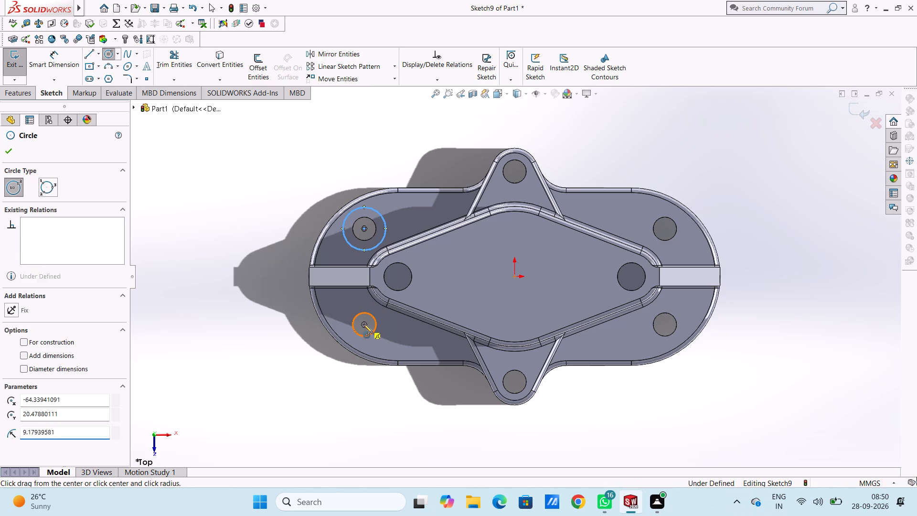
click(374, 342)
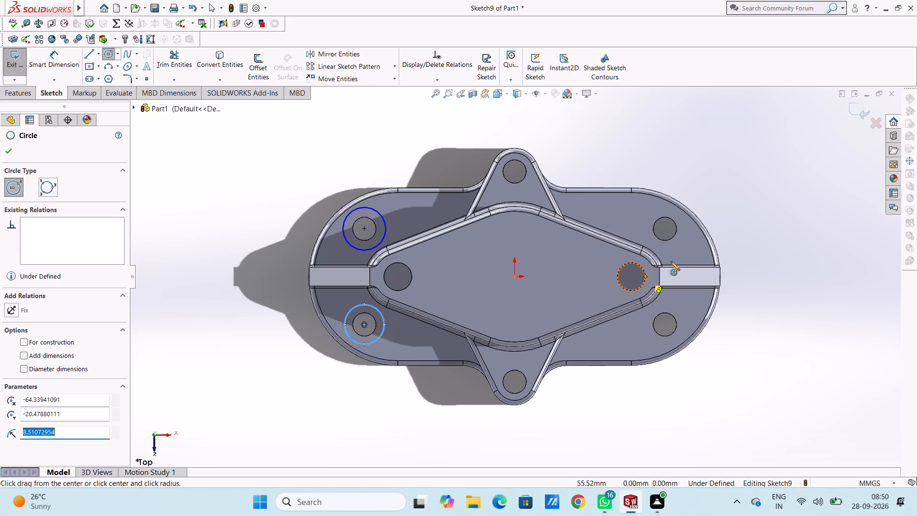
click(665, 228)
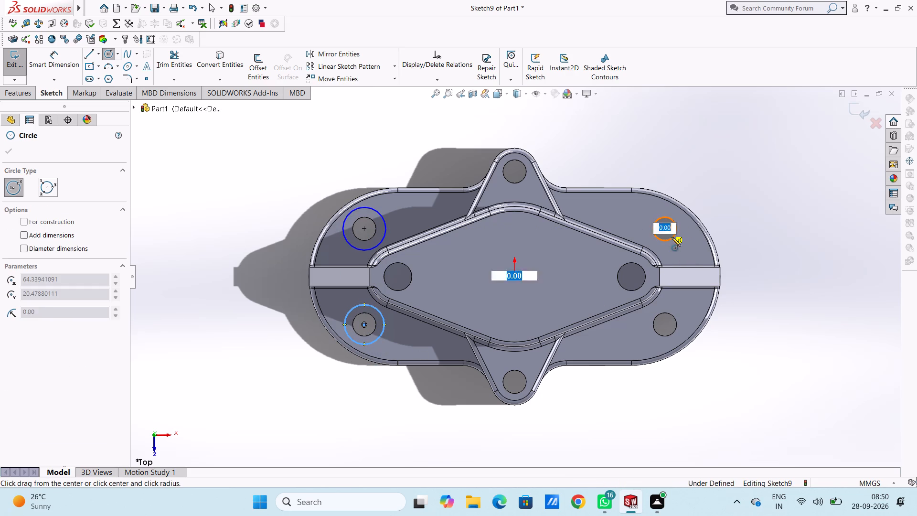
click(681, 244)
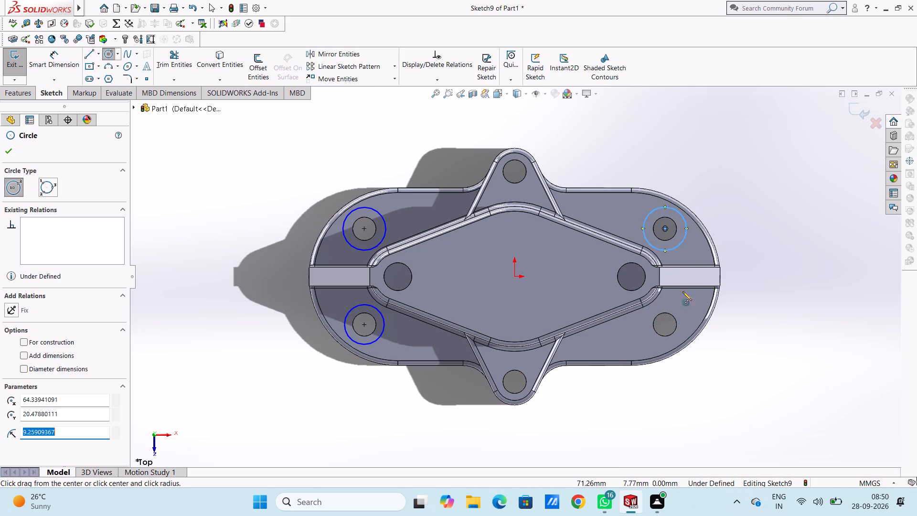
click(664, 324)
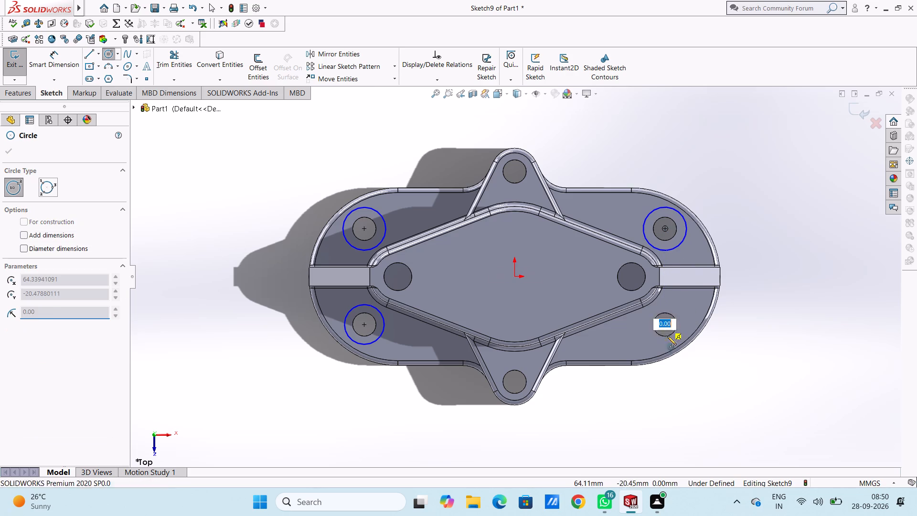
click(668, 344)
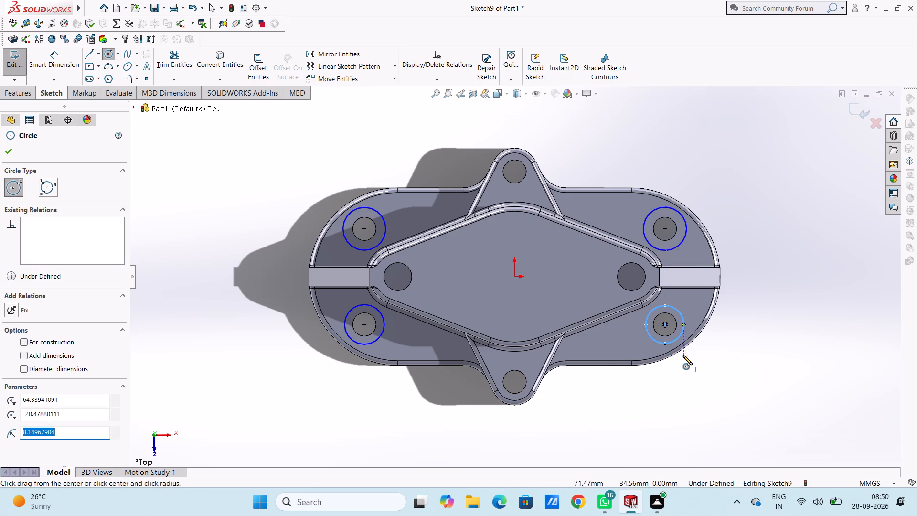
key(Escape)
key(Escape)
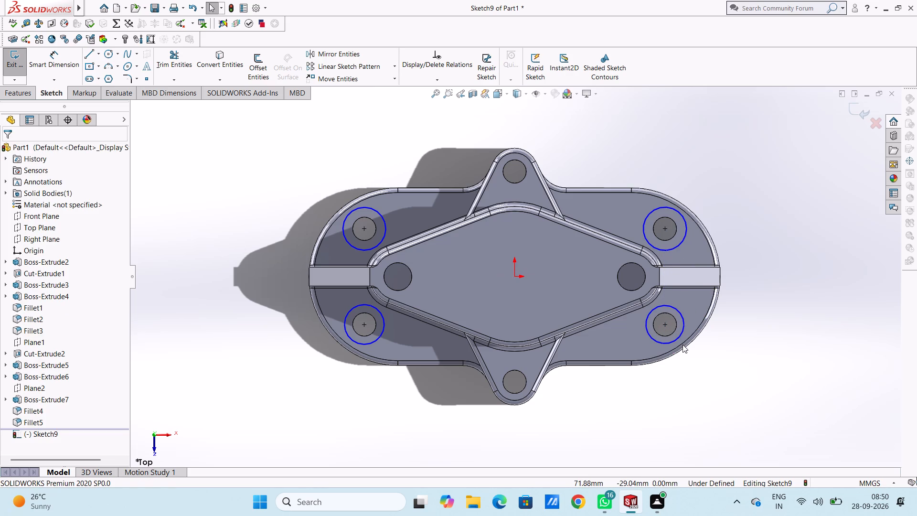
Dimension both circles around the base plate's left-end mounting holes to 20 mm diameter.
scroll(676, 345, up, 4)
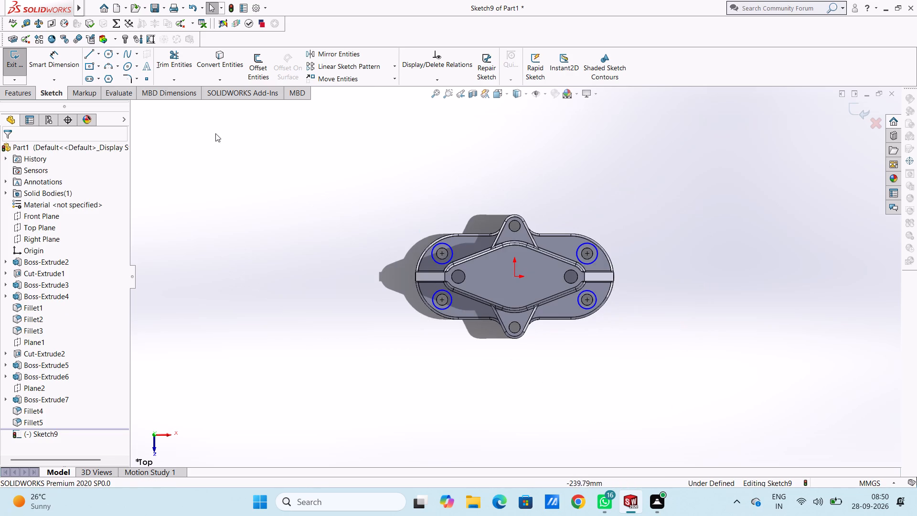
click(70, 64)
scroll(454, 270, down, 3)
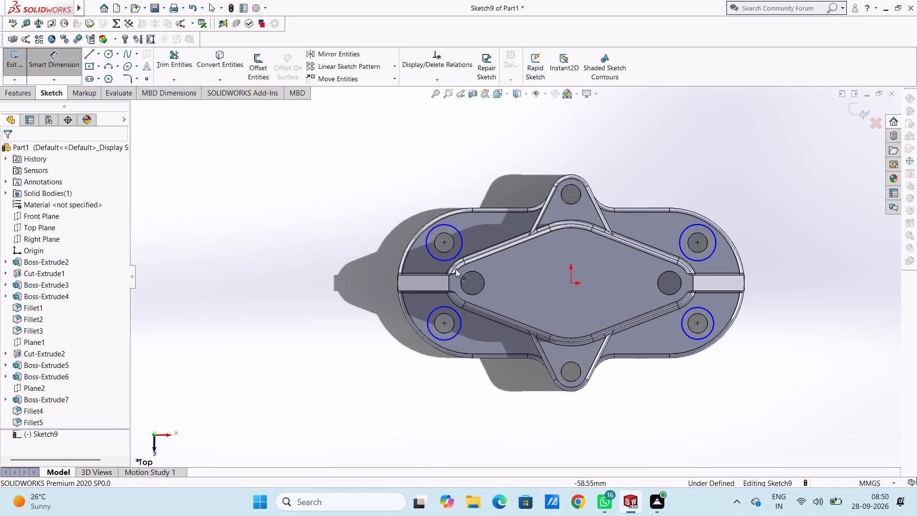
click(431, 231)
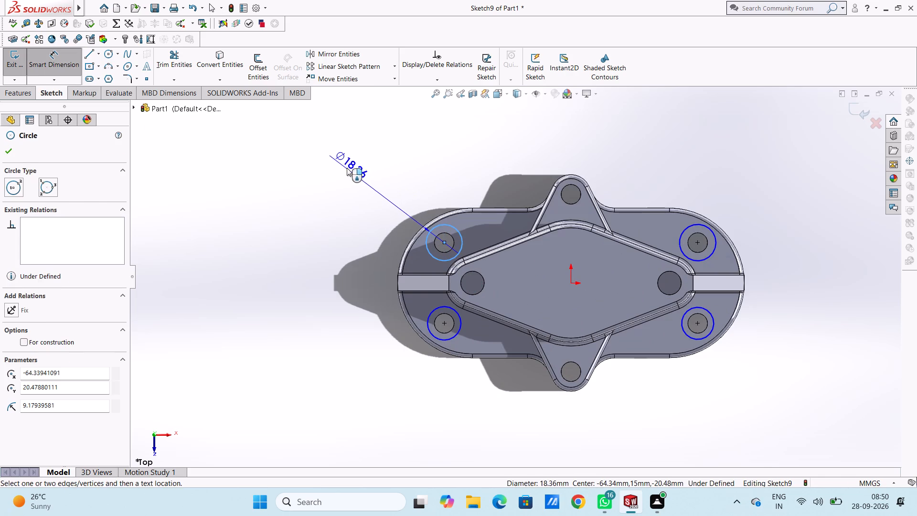
click(347, 167)
text(20)
key(Return)
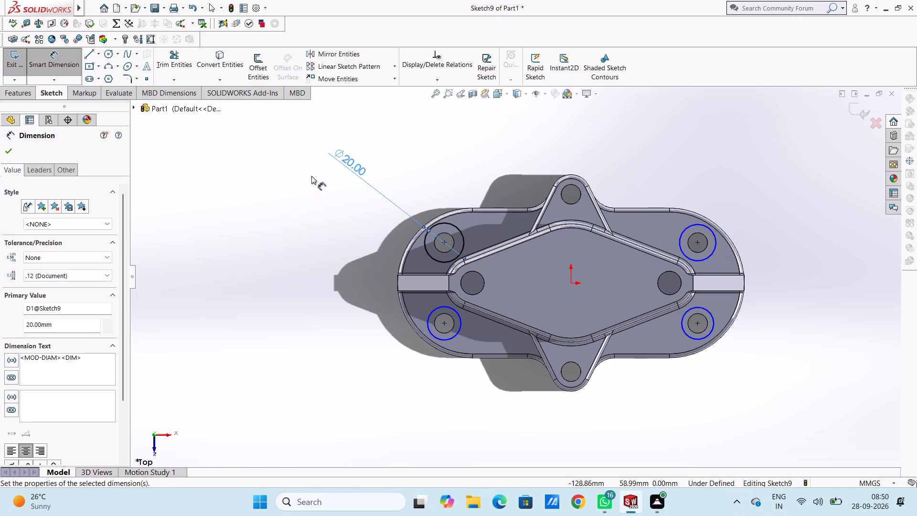
click(310, 194)
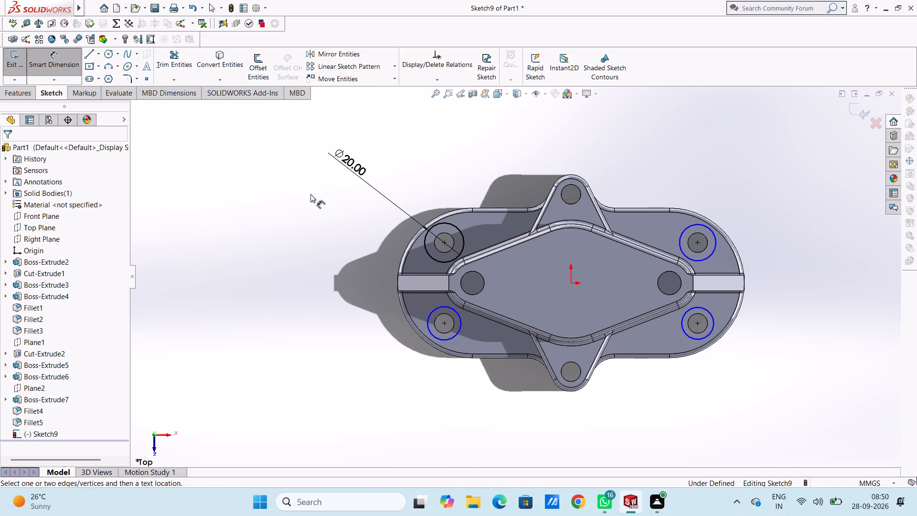
click(426, 322)
click(344, 382)
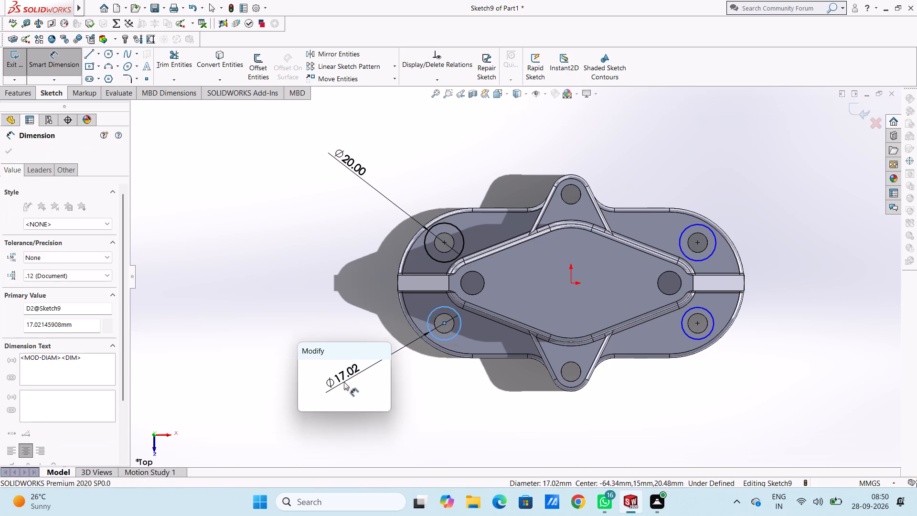
text(20)
key(Return)
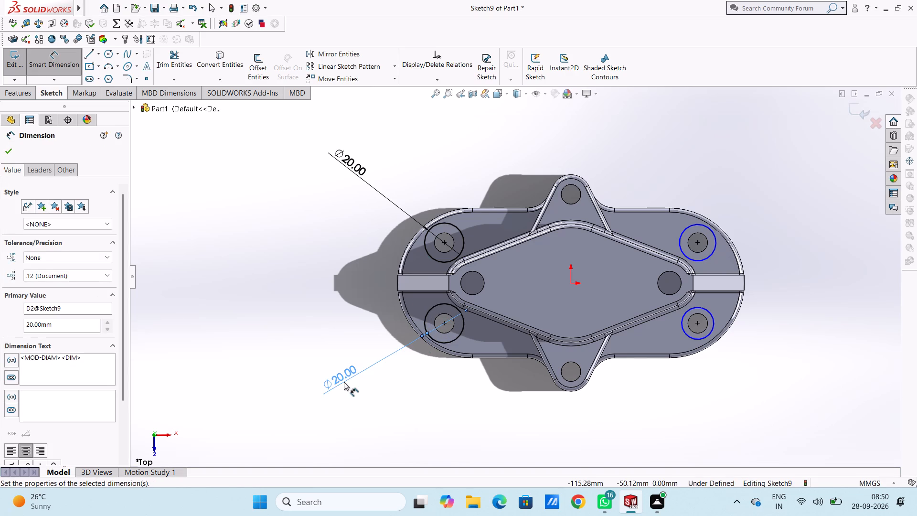
click(336, 305)
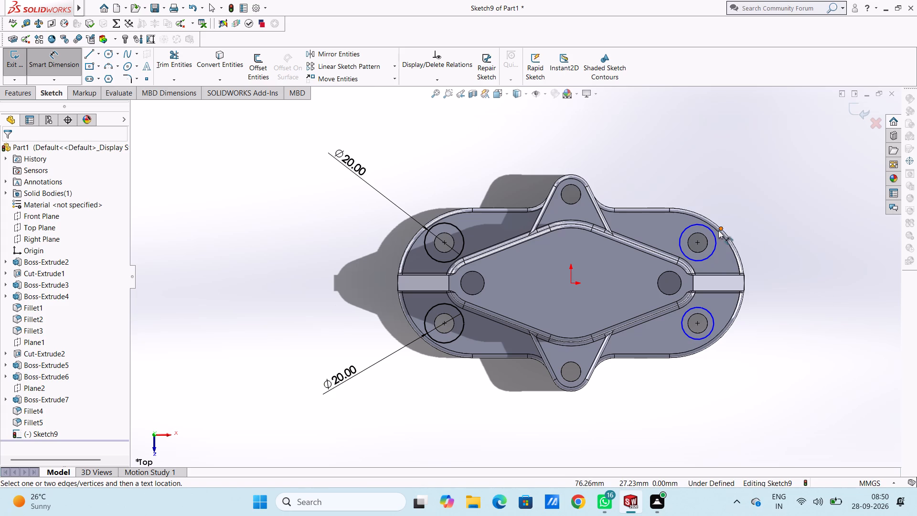
Dimension both circles around the base plate's right-end mounting holes to 20 mm diameter.
click(714, 238)
click(784, 178)
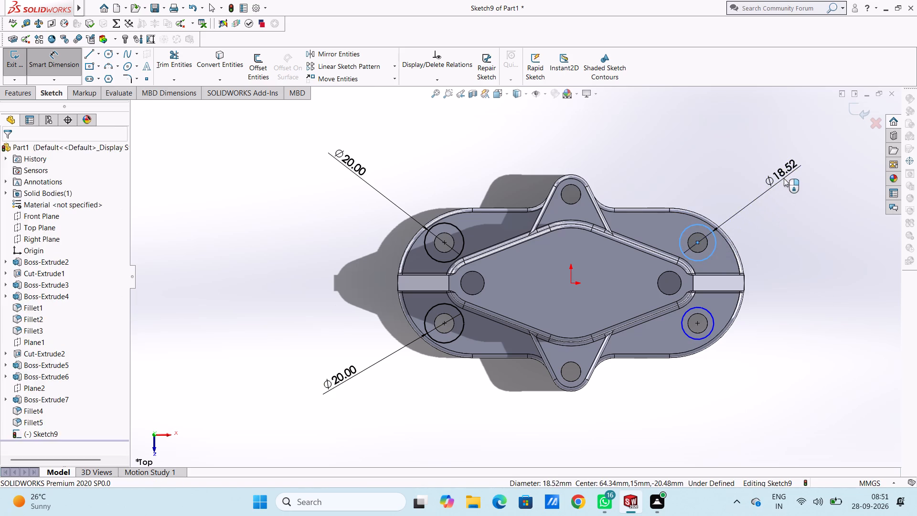
text(20)
key(Return)
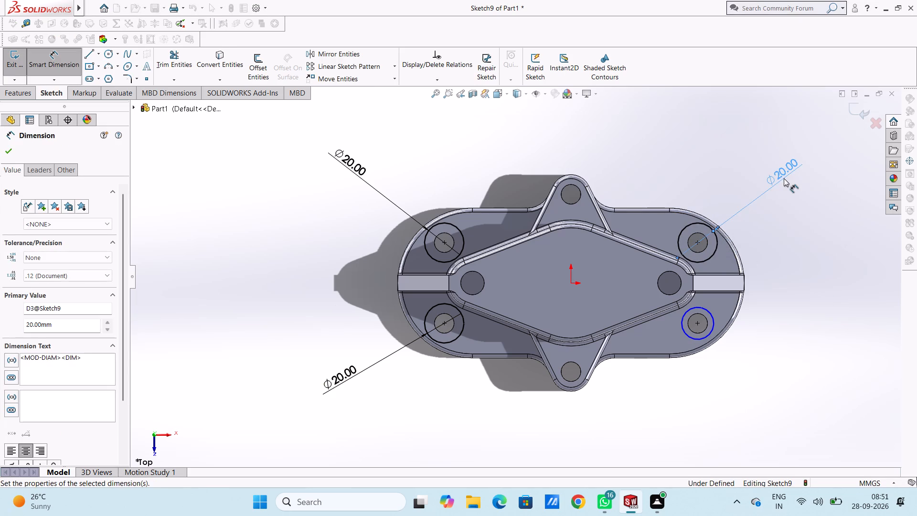
click(777, 269)
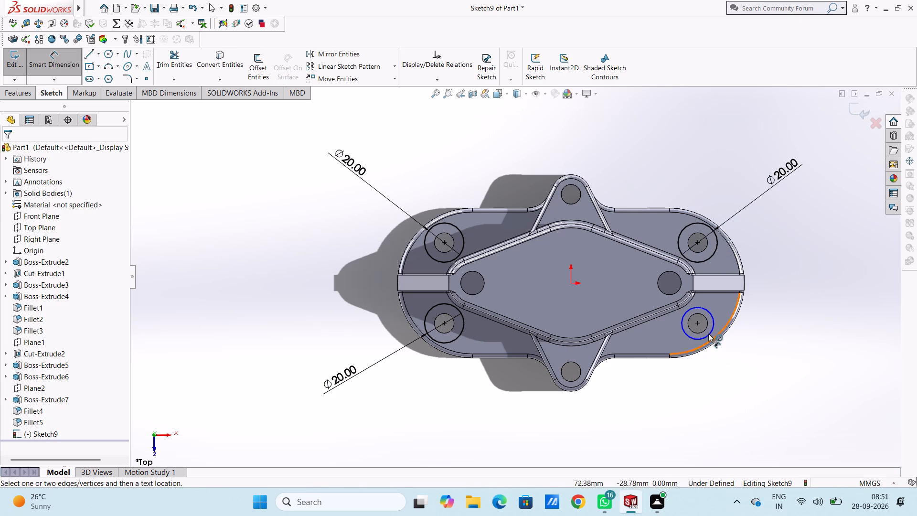
click(710, 331)
click(782, 397)
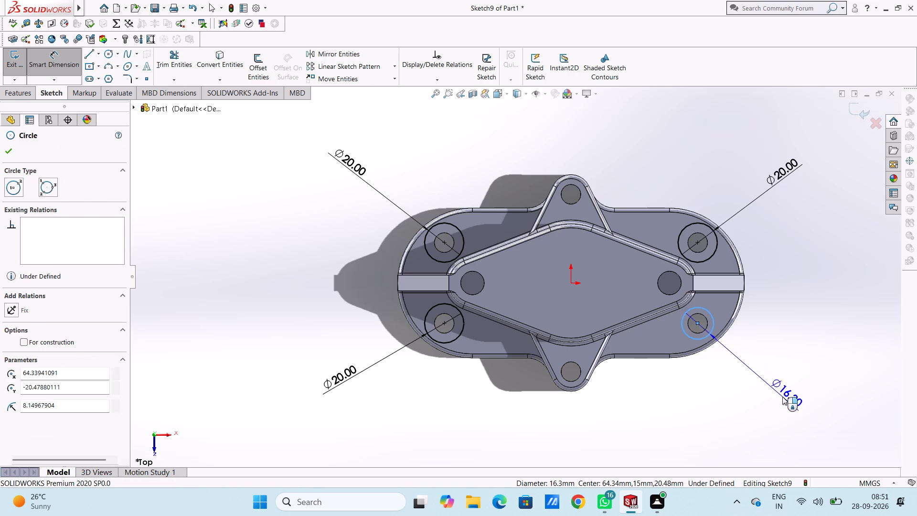
text(20)
key(Return)
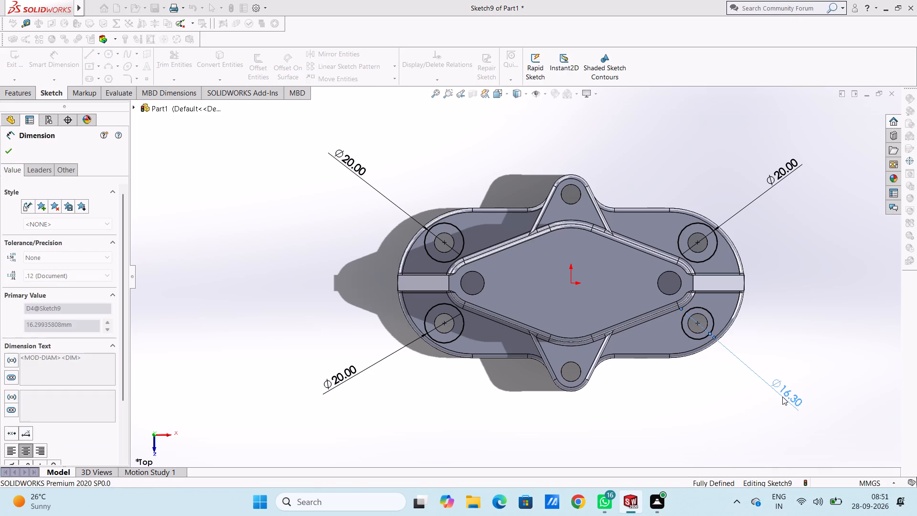
click(727, 396)
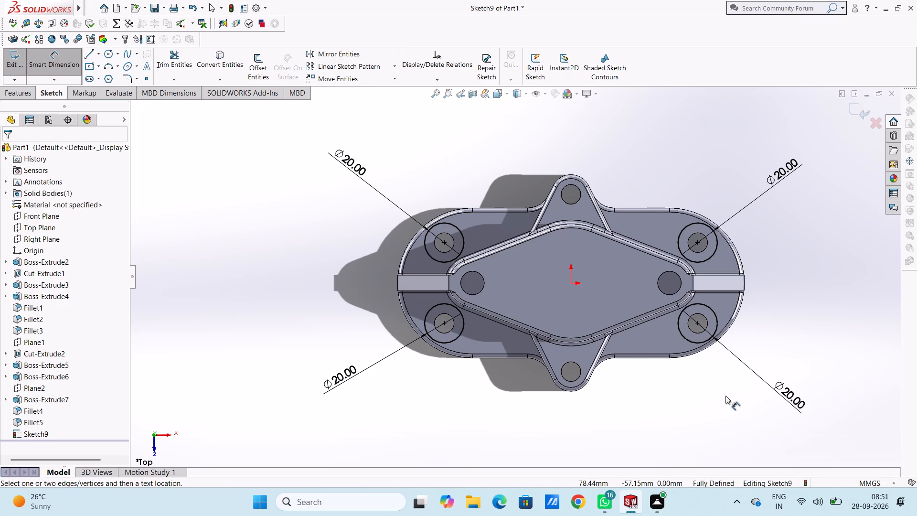
key(Escape)
key(Escape)
Cut-extrude the four 20 mm circles 2 mm blind into the base plate to recess the mounting holes.
middle_drag(688, 387, 691, 357)
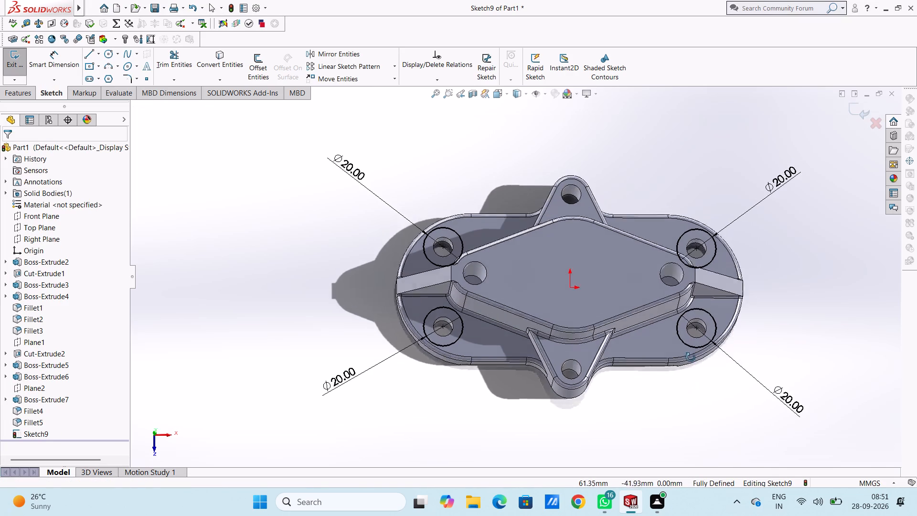
middle_drag(691, 357, 594, 176)
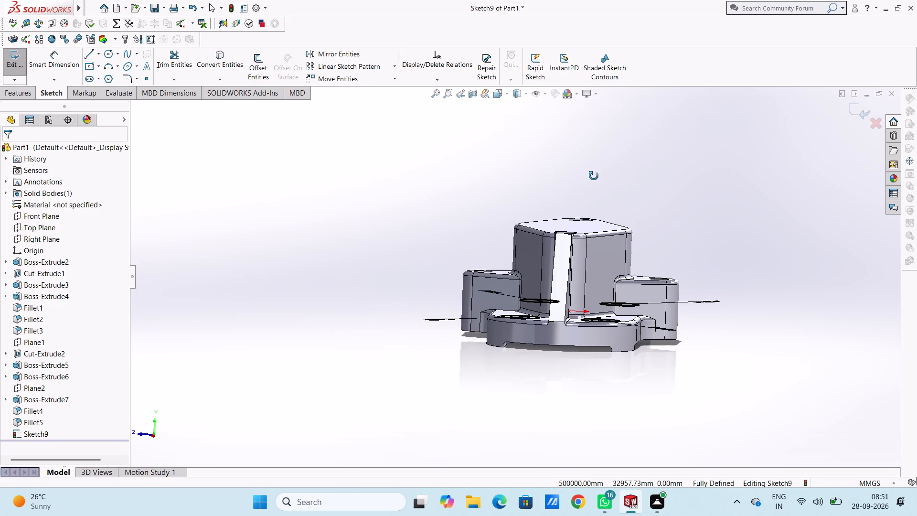
middle_drag(594, 176, 665, 170)
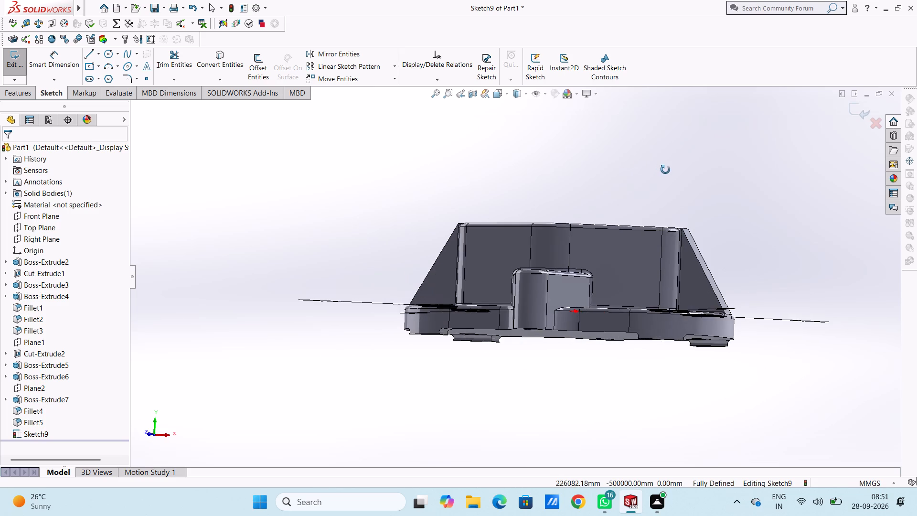
middle_drag(665, 170, 673, 189)
middle_drag(322, 248, 311, 268)
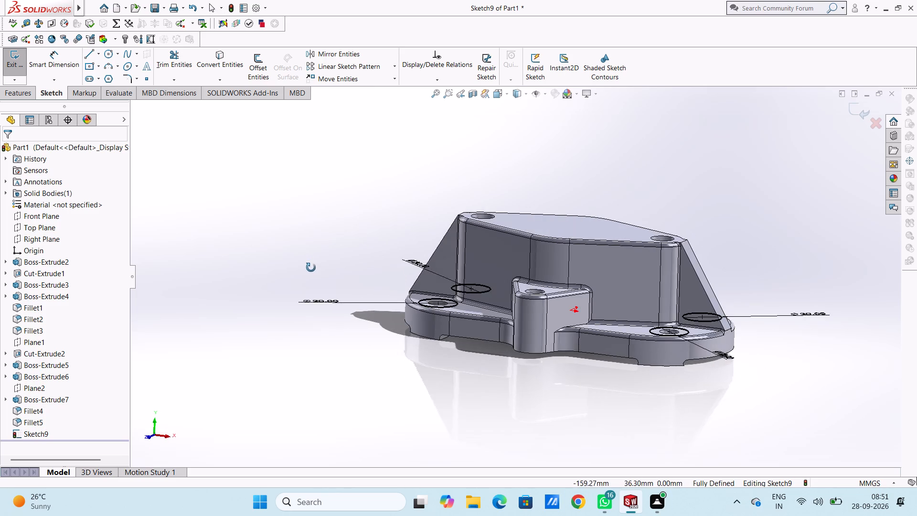
middle_drag(311, 268, 311, 268)
click(23, 93)
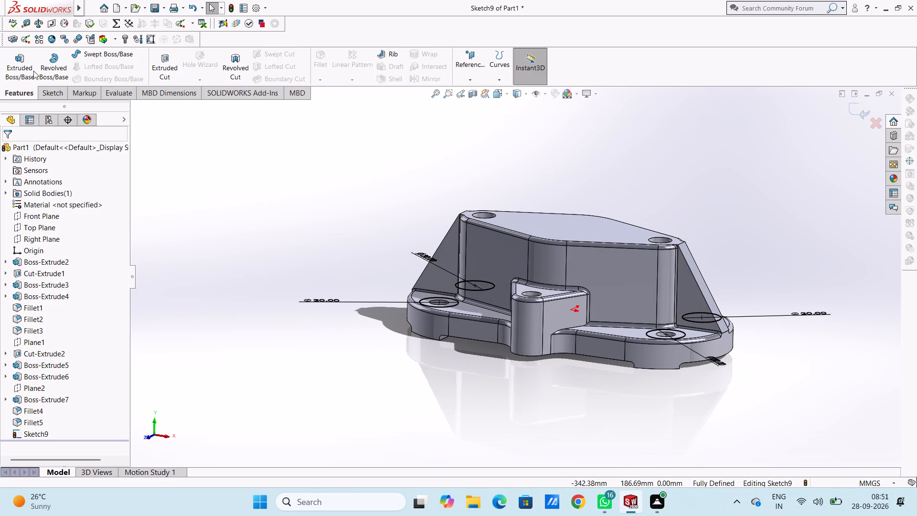
click(163, 61)
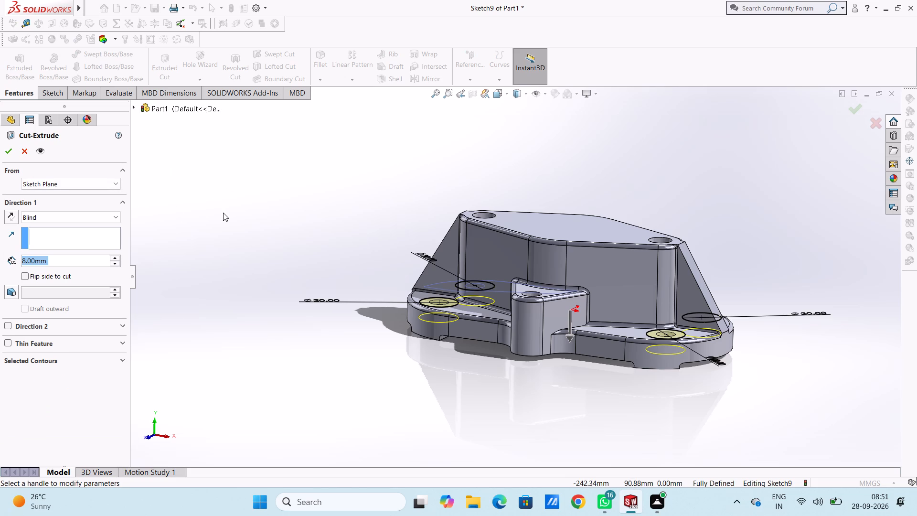
key(2)
key(Return)
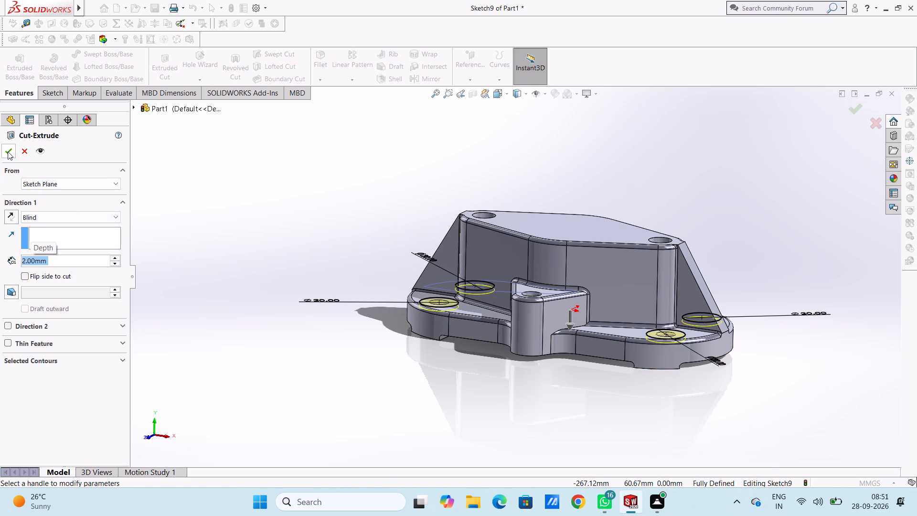
click(8, 151)
click(339, 198)
middle_drag(347, 190, 346, 210)
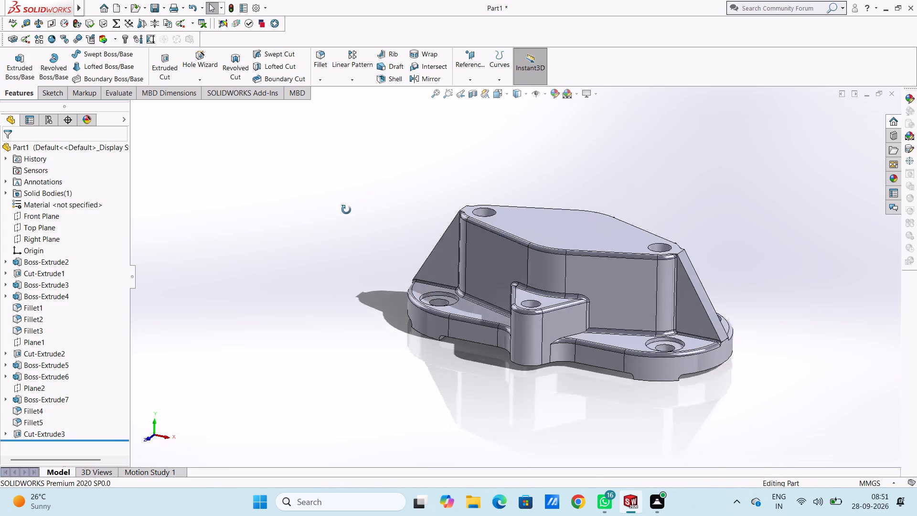
middle_drag(346, 210, 331, 264)
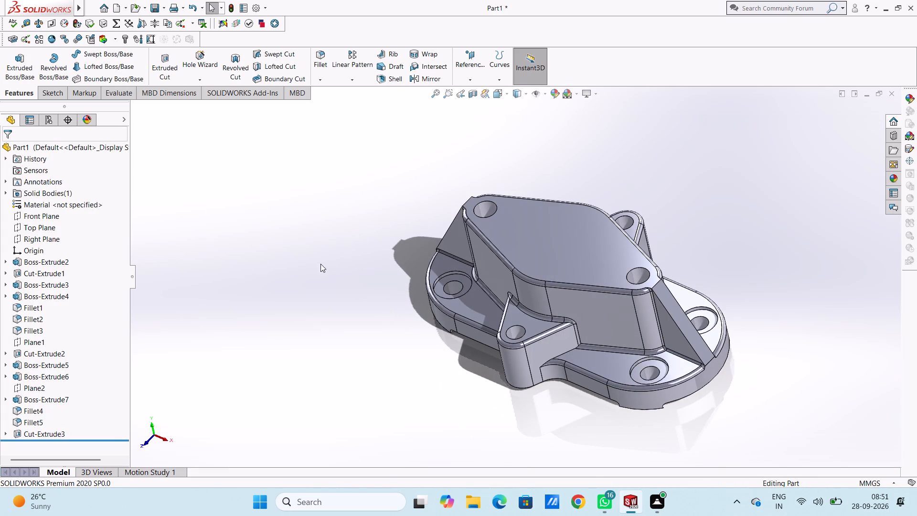
Examine the recessed mounting holes, diamond boss and end ribs from several angles.
middle_drag(300, 255, 320, 253)
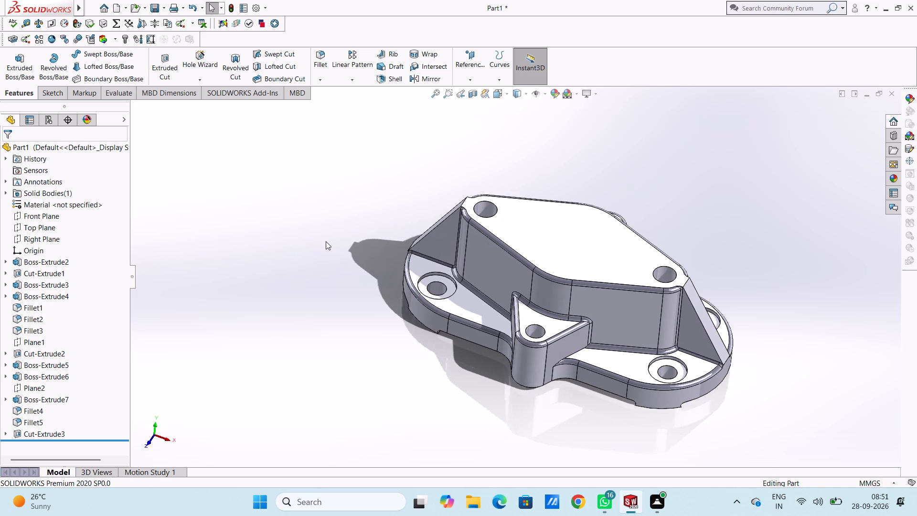
middle_drag(326, 241, 323, 346)
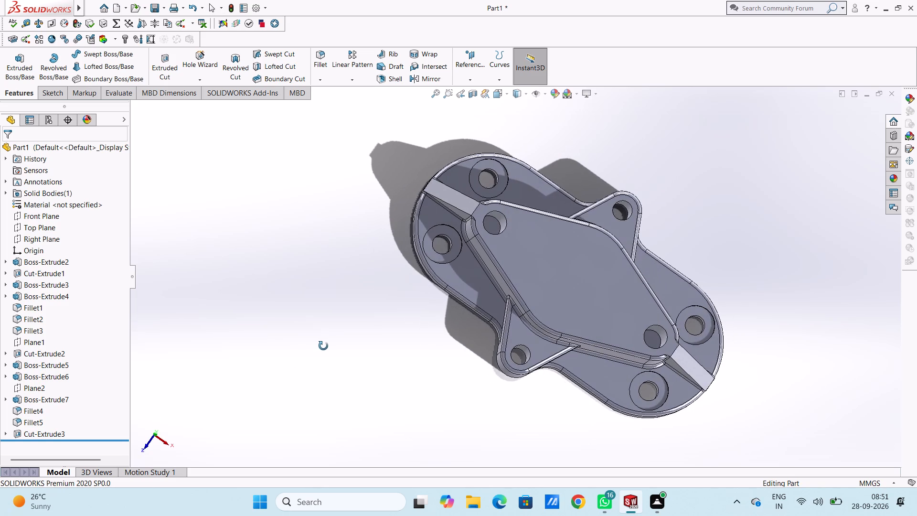
middle_drag(323, 346, 322, 346)
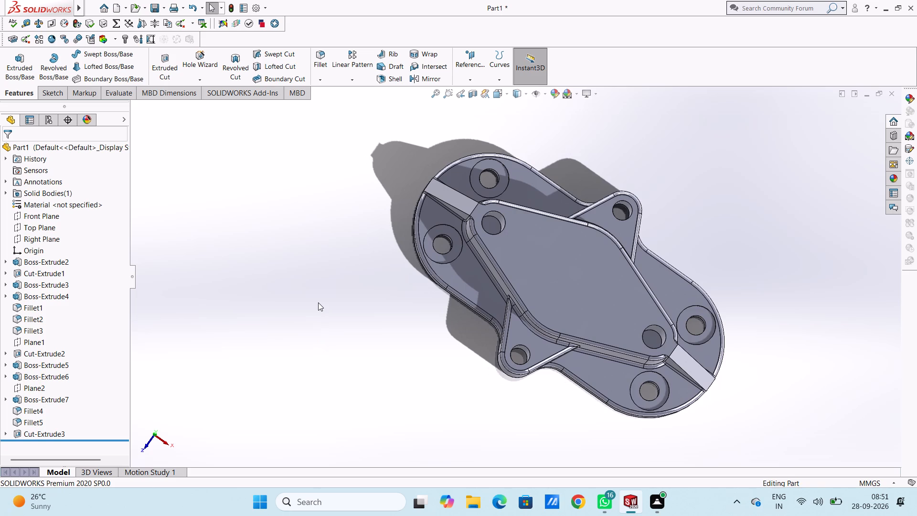
middle_drag(318, 302, 327, 299)
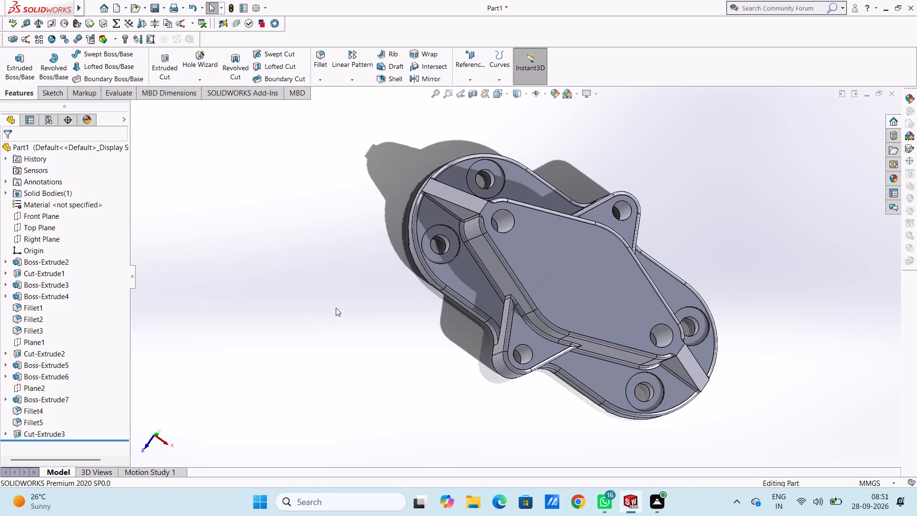
middle_drag(334, 311, 324, 295)
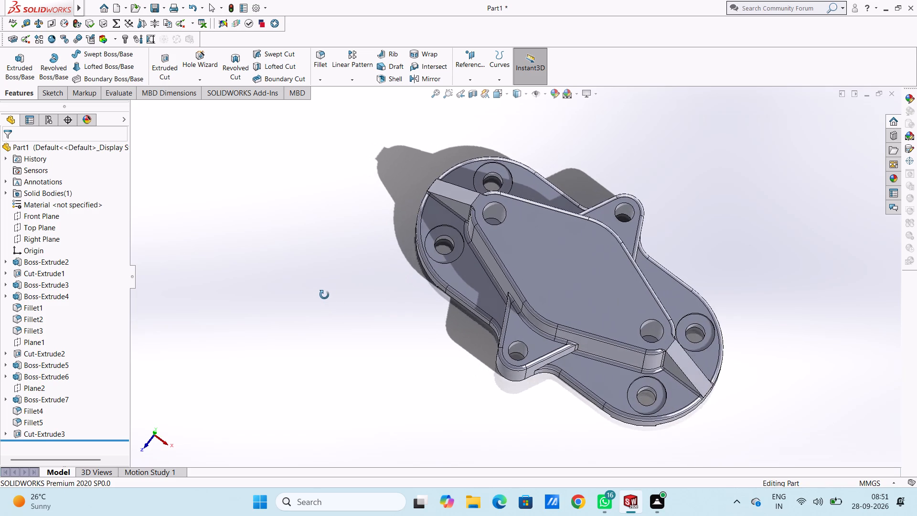
middle_drag(324, 295, 334, 293)
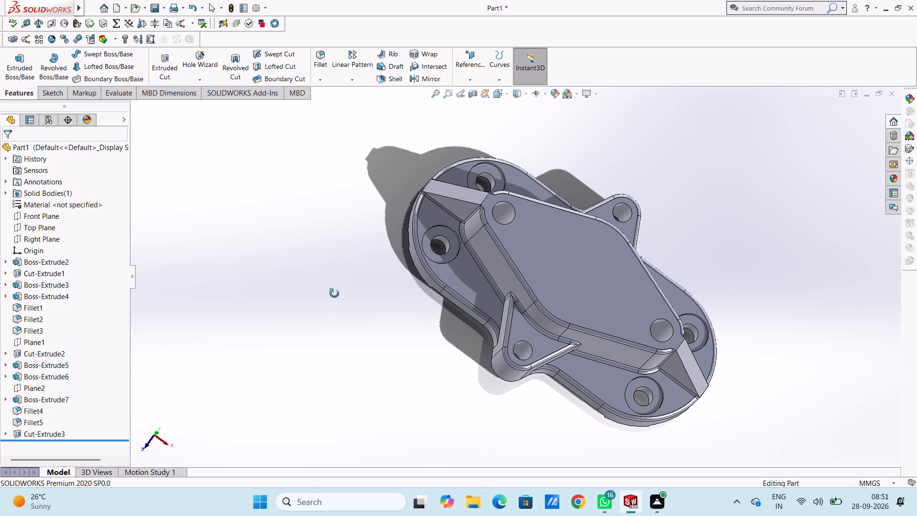
middle_drag(334, 293, 332, 293)
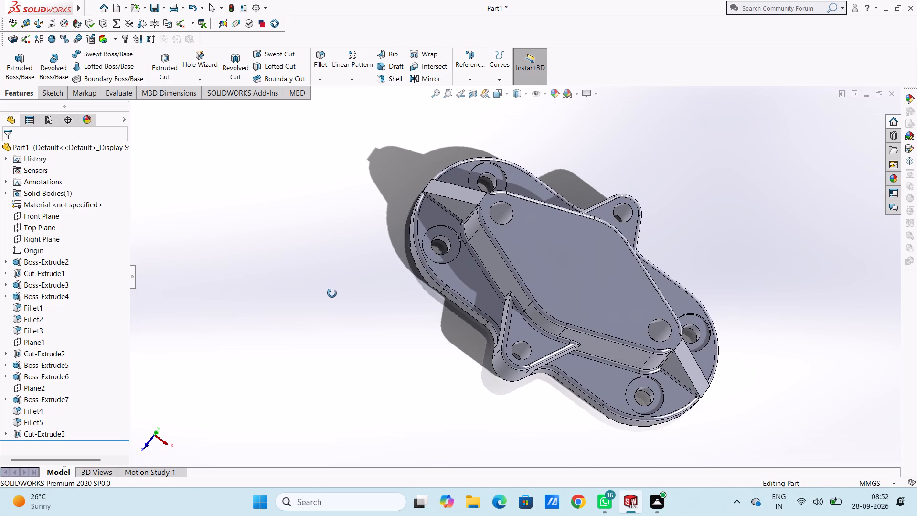
middle_drag(332, 293, 330, 293)
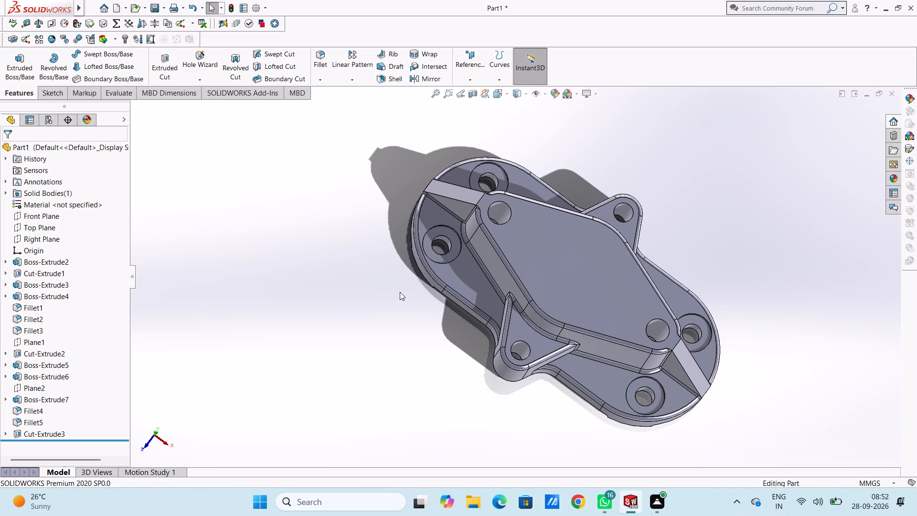
Sketch a circle of 20 mm radius centred on the origin on the diamond boss's top face.
key(ctrl+5)
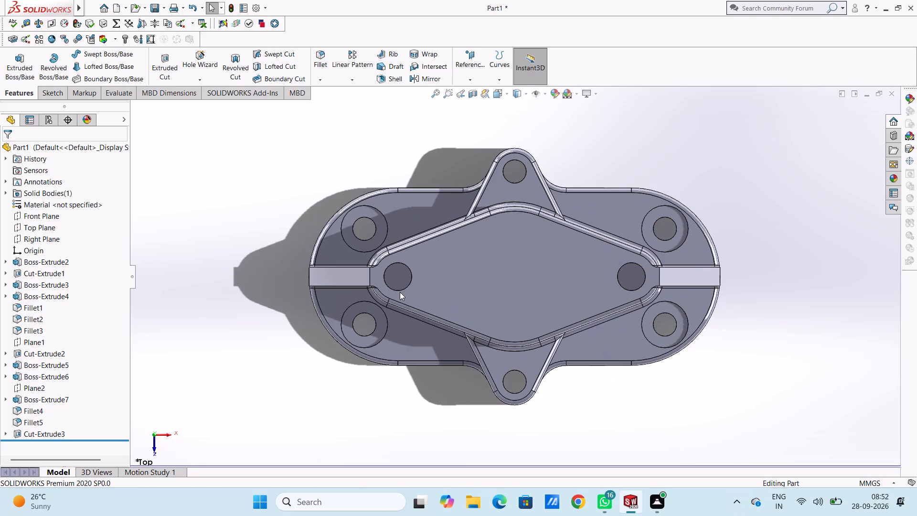
click(487, 273)
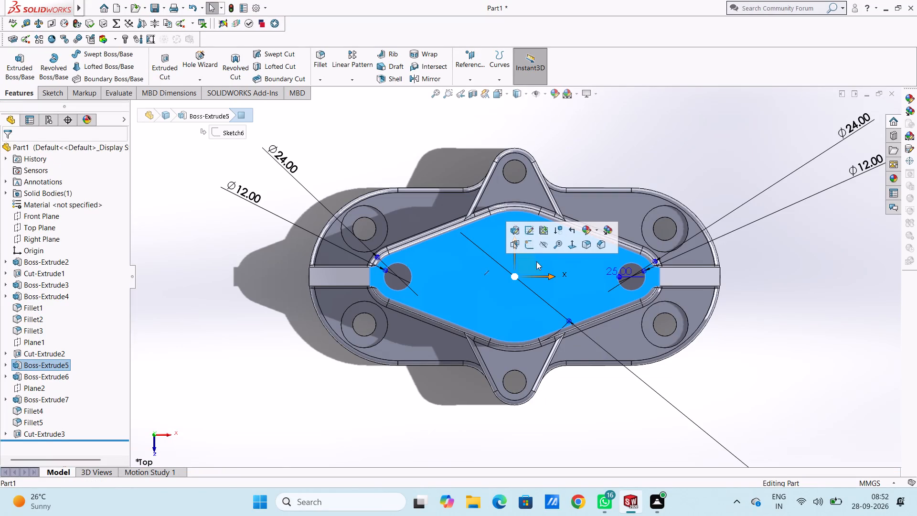
click(530, 249)
click(427, 160)
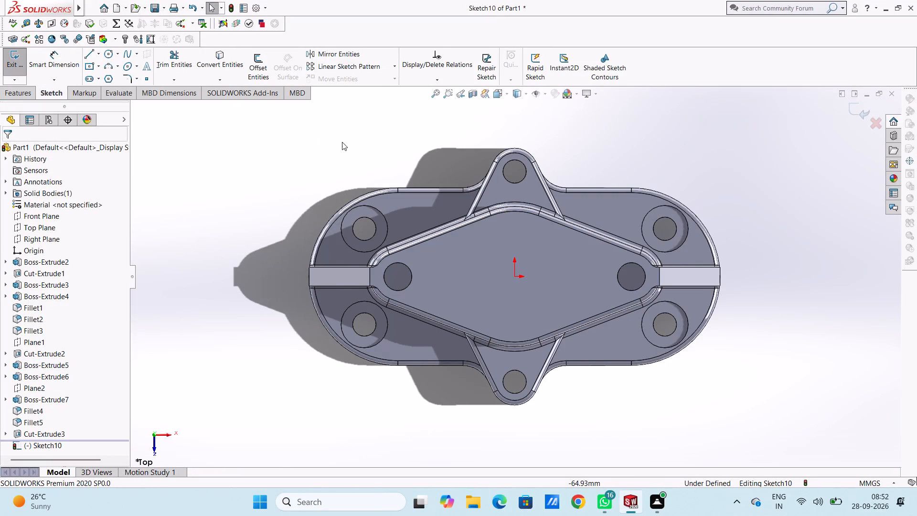
click(104, 54)
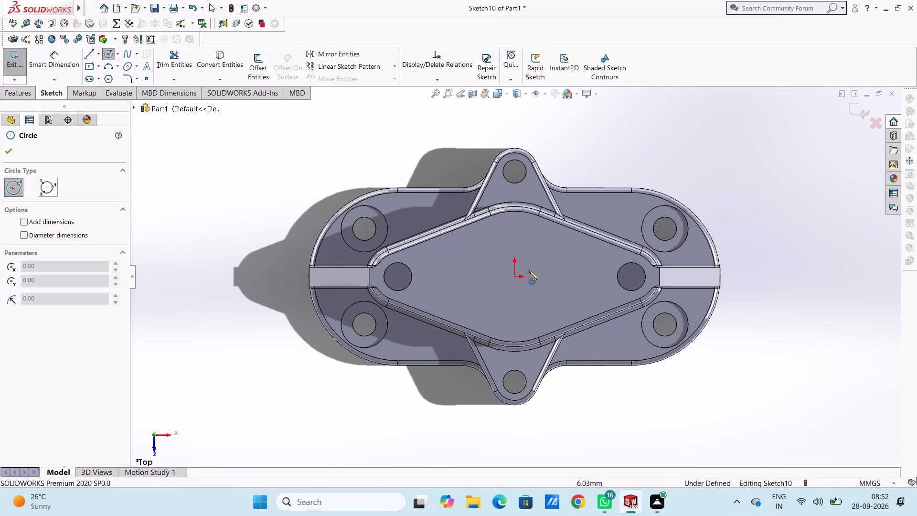
click(512, 274)
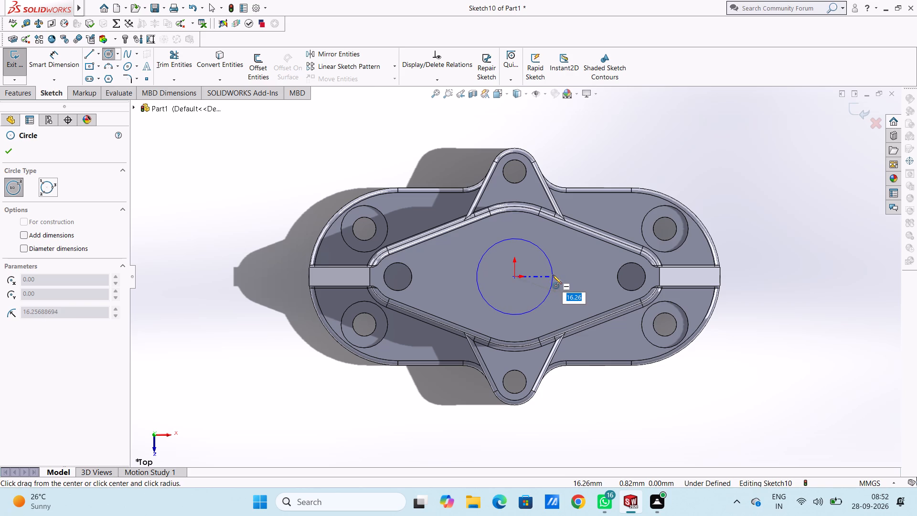
text(20)
key(Return)
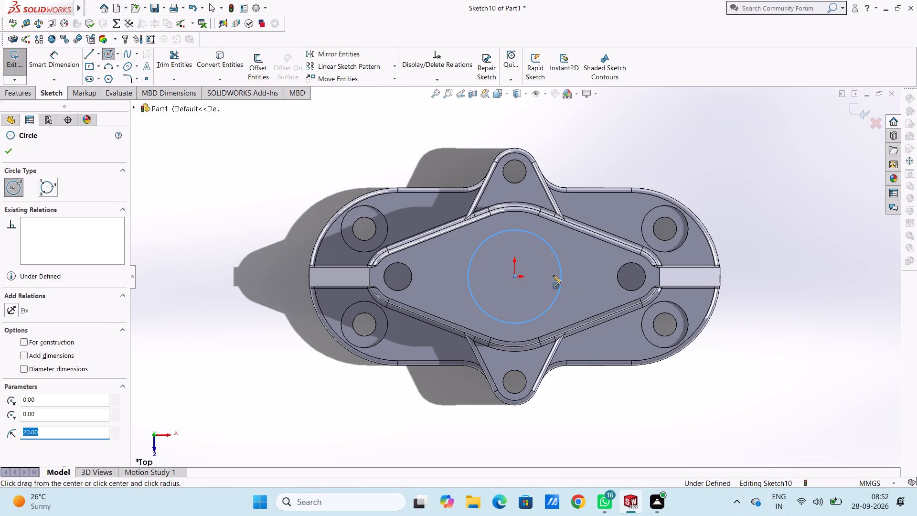
click(9, 156)
Dimension the central circle on the boss to 40 mm diameter.
click(62, 59)
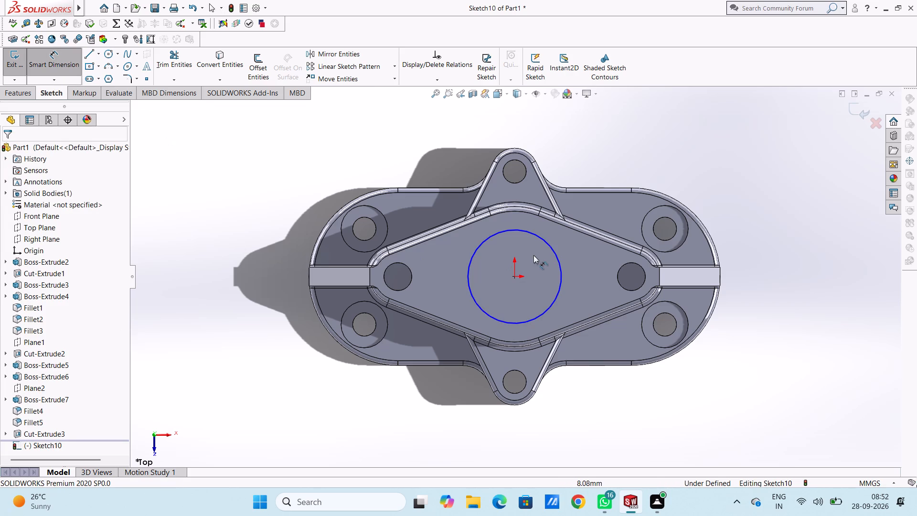
click(553, 255)
click(554, 255)
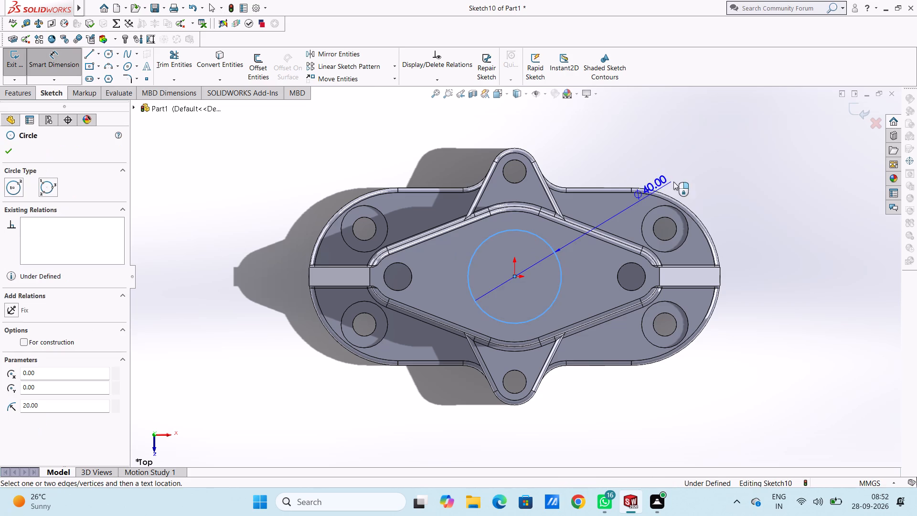
click(728, 150)
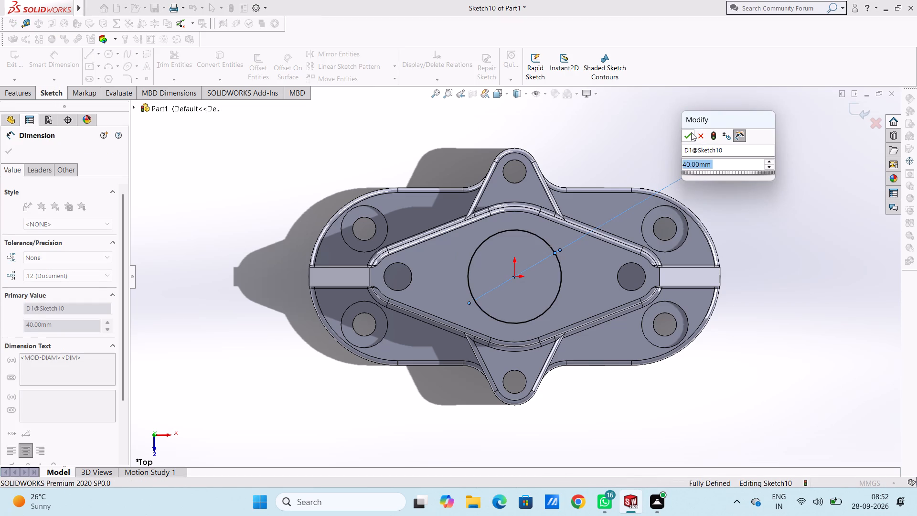
click(685, 141)
click(663, 142)
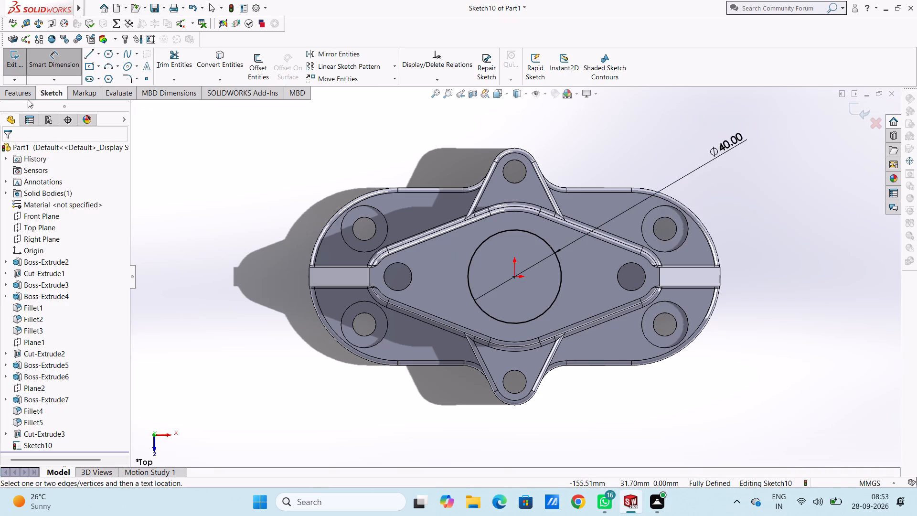
Cut-extrude the 40 mm circle 20 mm blind down into the diamond boss to form a central bore.
click(28, 94)
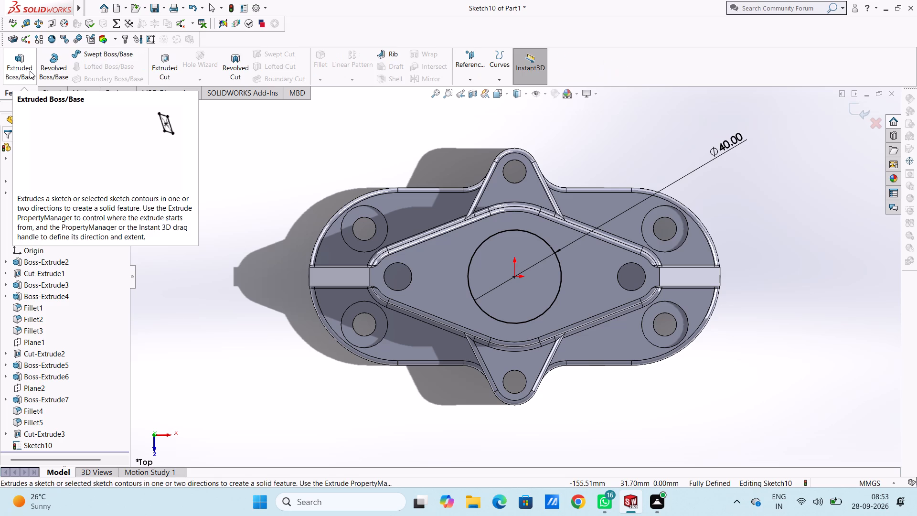
click(164, 61)
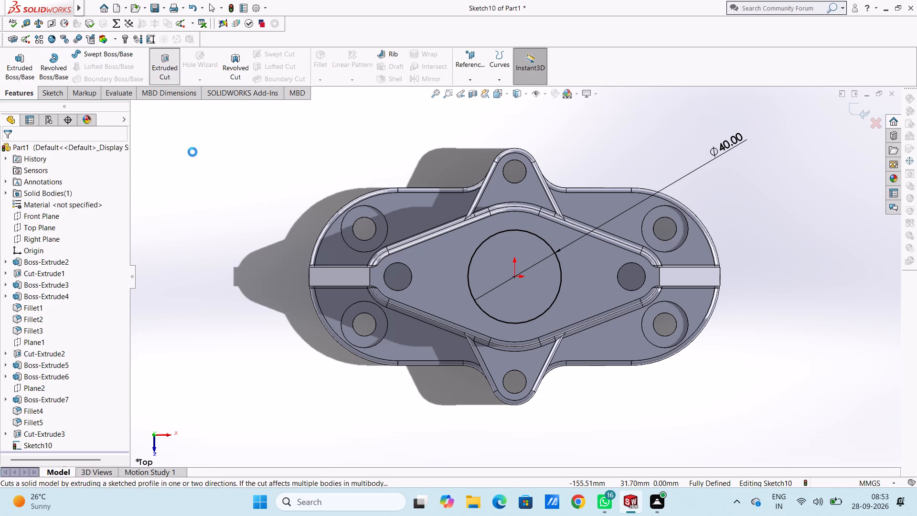
middle_drag(256, 297, 235, 183)
middle_drag(220, 254, 216, 201)
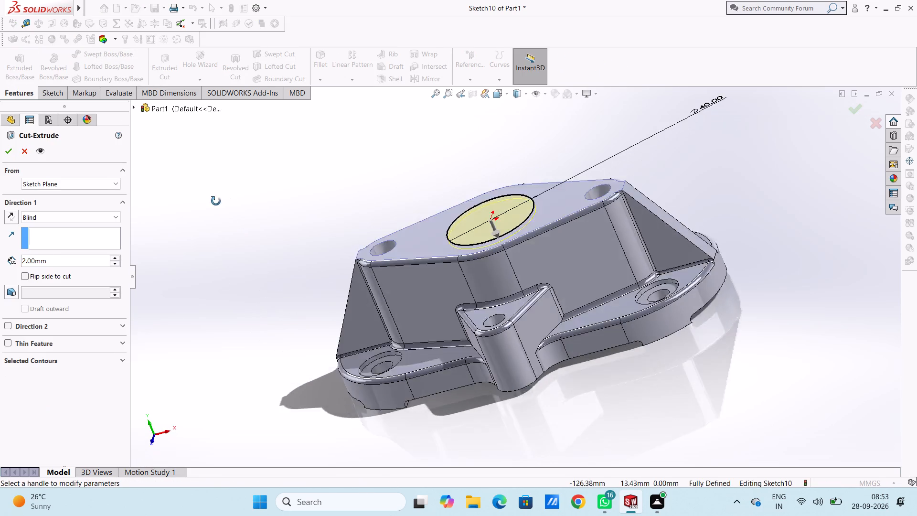
middle_drag(216, 201, 220, 176)
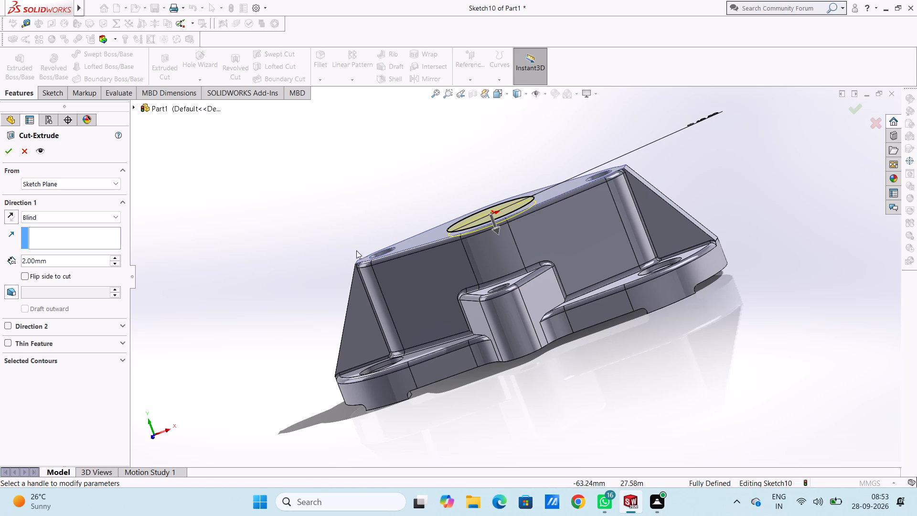
double_click(72, 257)
text(20)
key(Return)
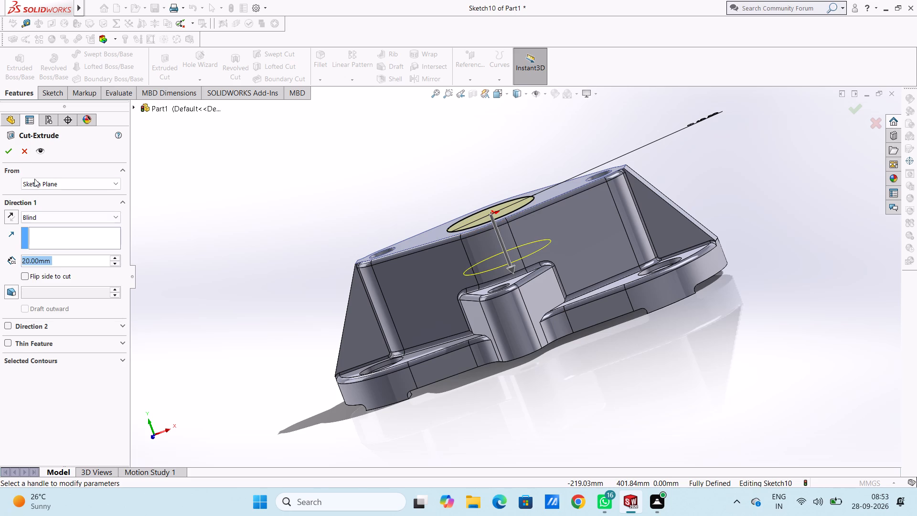
click(12, 155)
click(223, 207)
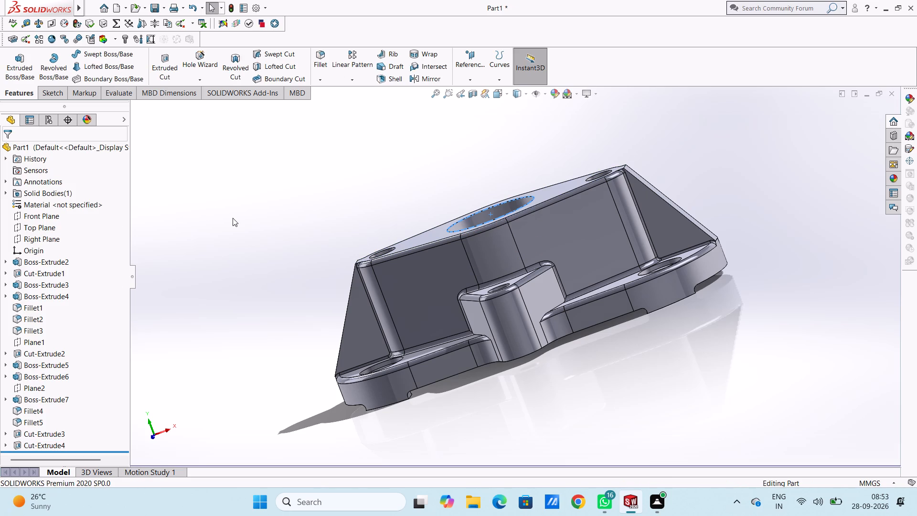
Sketch a circle of 22 mm radius on the boss's top face, centred on the origin around the central bore.
middle_drag(233, 217, 254, 335)
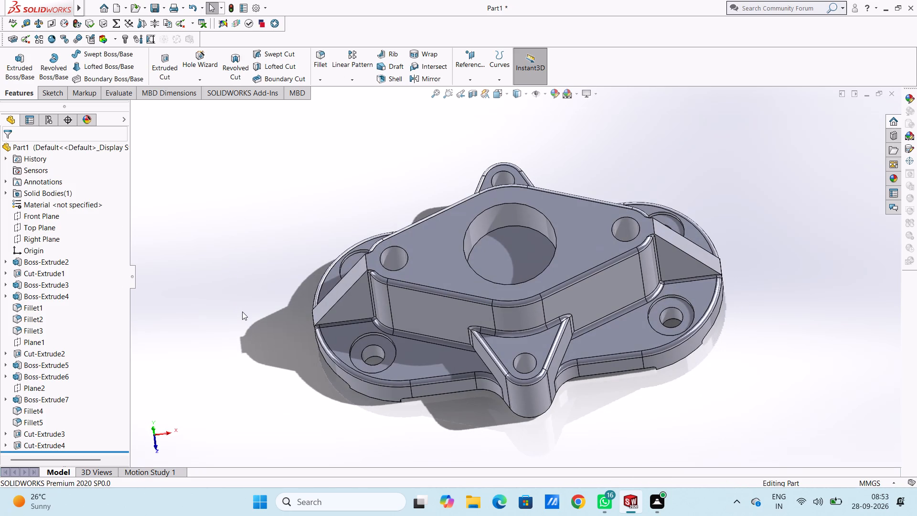
key(ctrl+5)
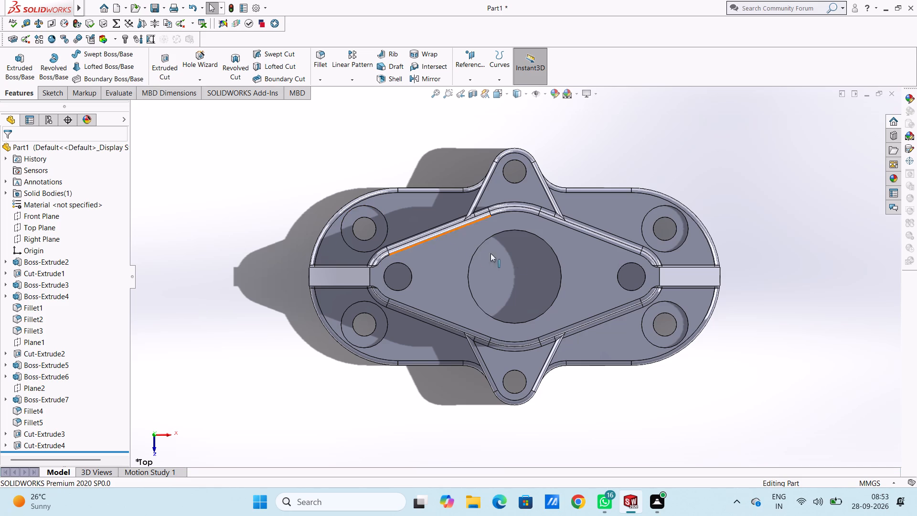
click(457, 259)
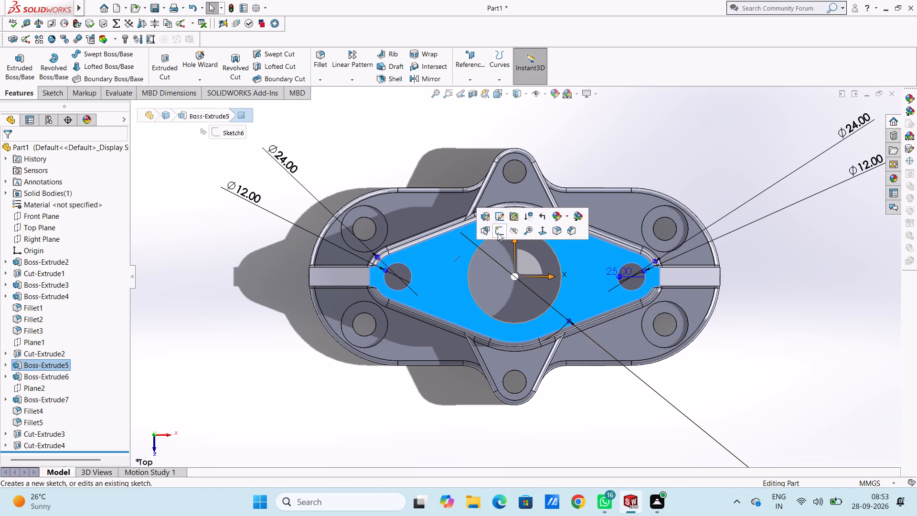
click(501, 230)
click(262, 326)
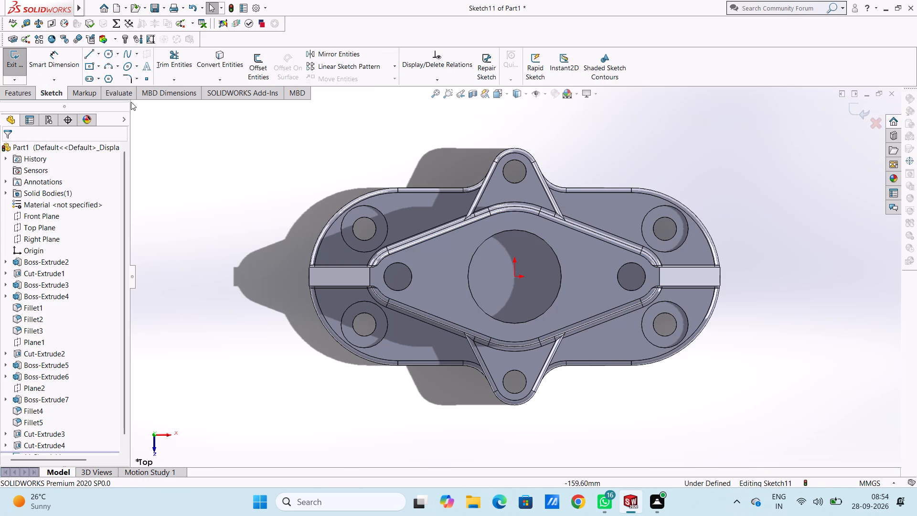
click(107, 54)
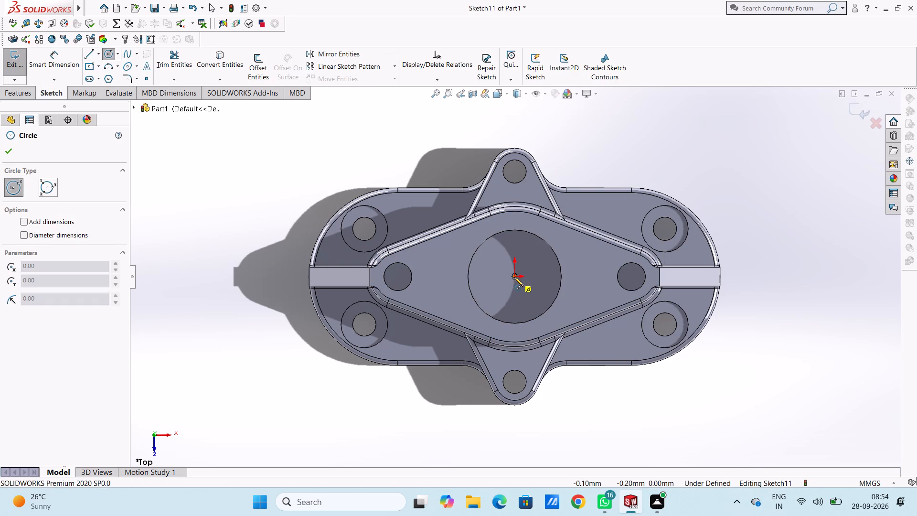
click(514, 277)
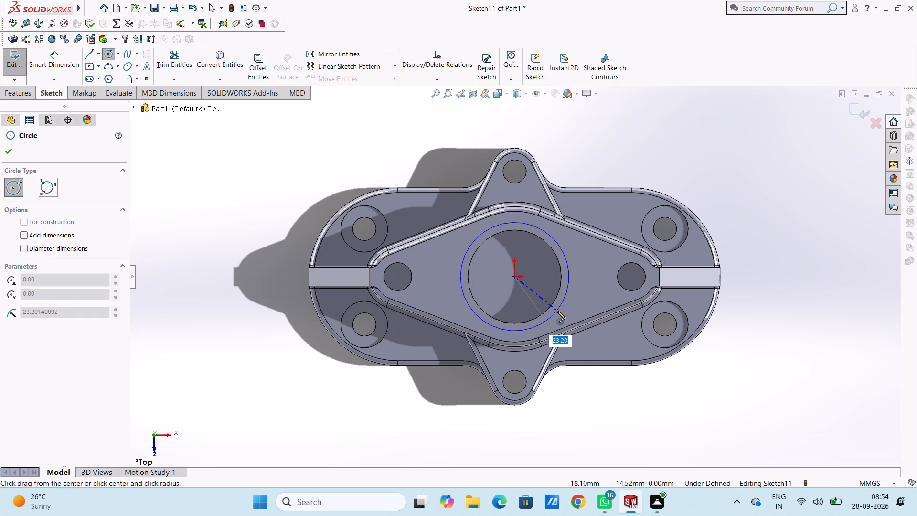
text(22)
key(Return)
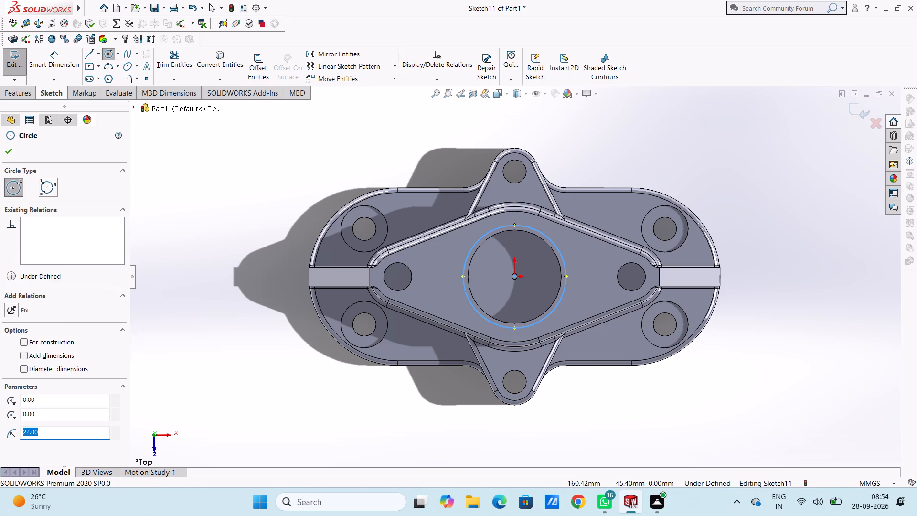
click(7, 154)
Dimension the circle around the central bore to 44 mm diameter.
click(60, 64)
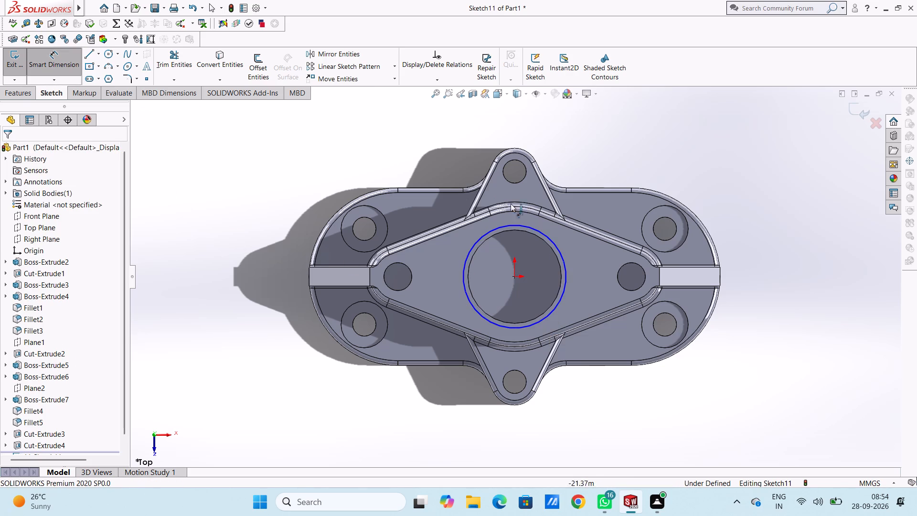
click(552, 240)
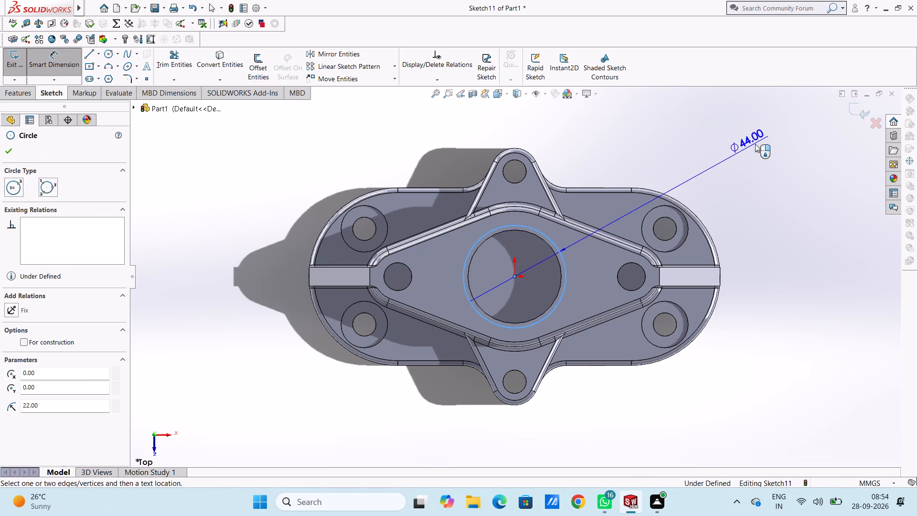
click(752, 141)
click(712, 126)
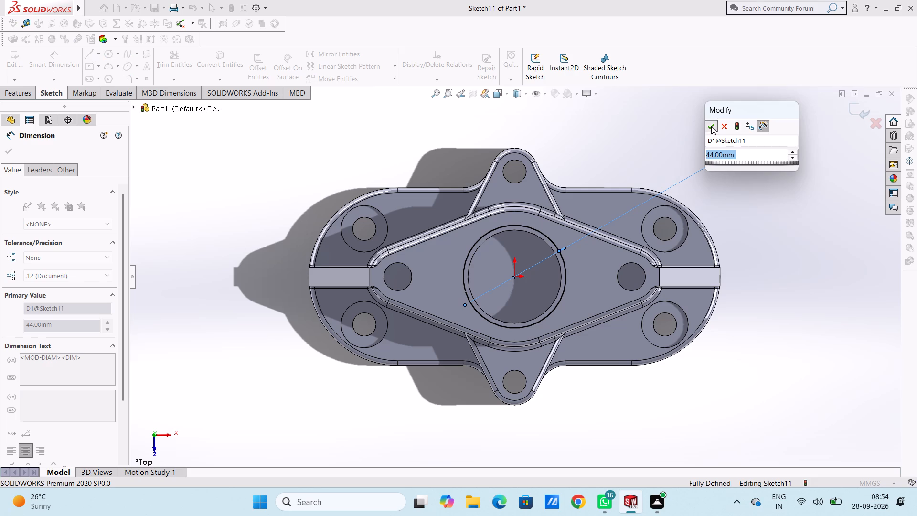
click(666, 129)
key(Escape)
key(Escape)
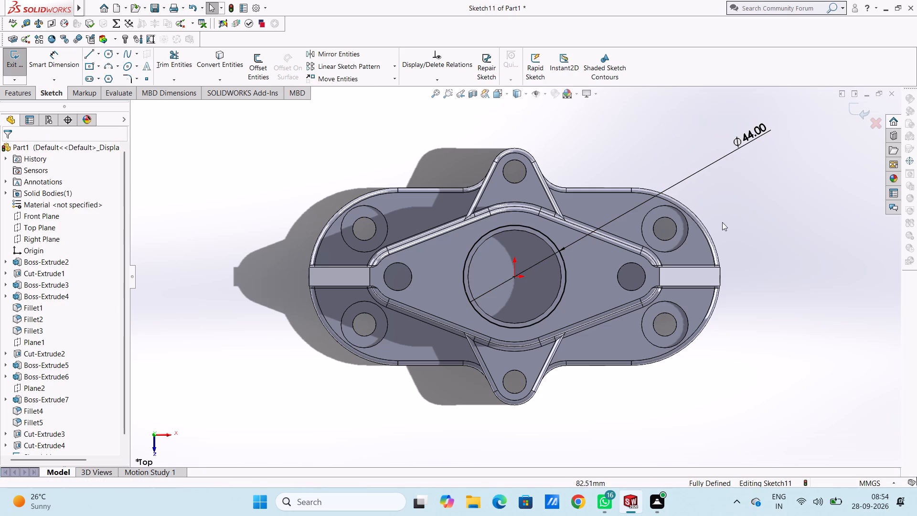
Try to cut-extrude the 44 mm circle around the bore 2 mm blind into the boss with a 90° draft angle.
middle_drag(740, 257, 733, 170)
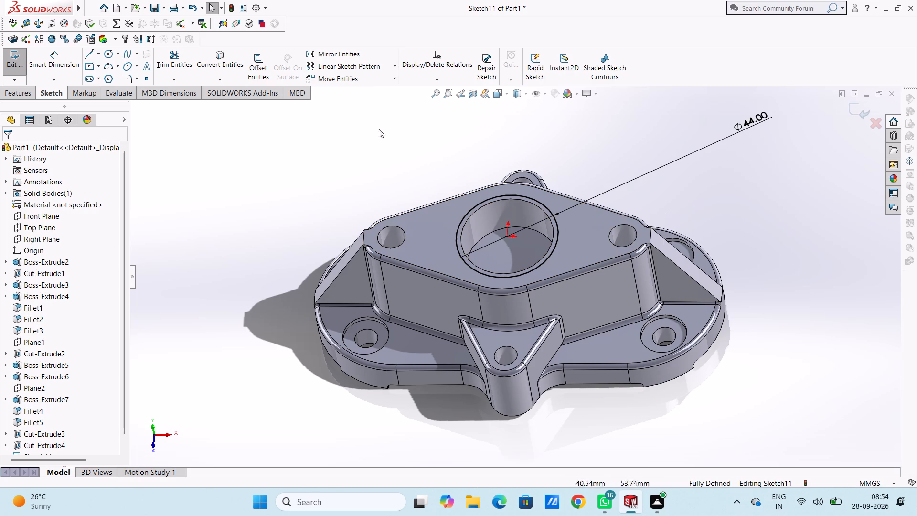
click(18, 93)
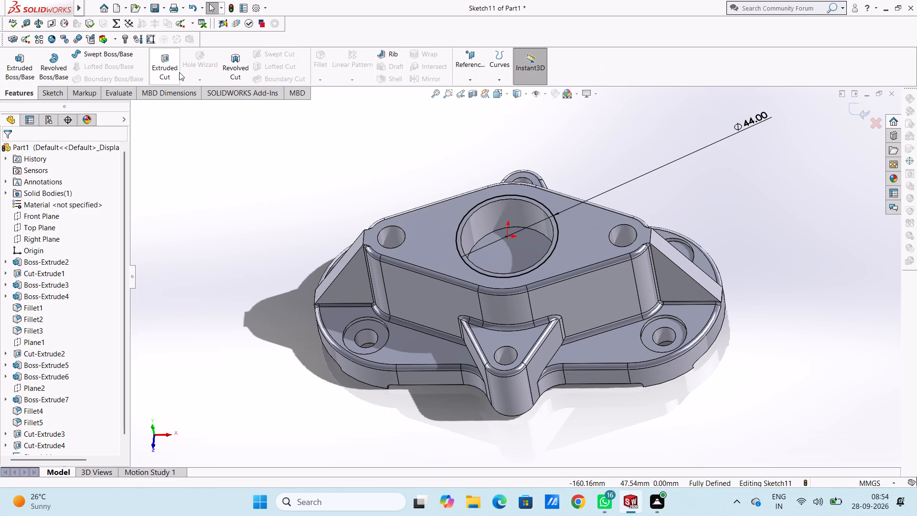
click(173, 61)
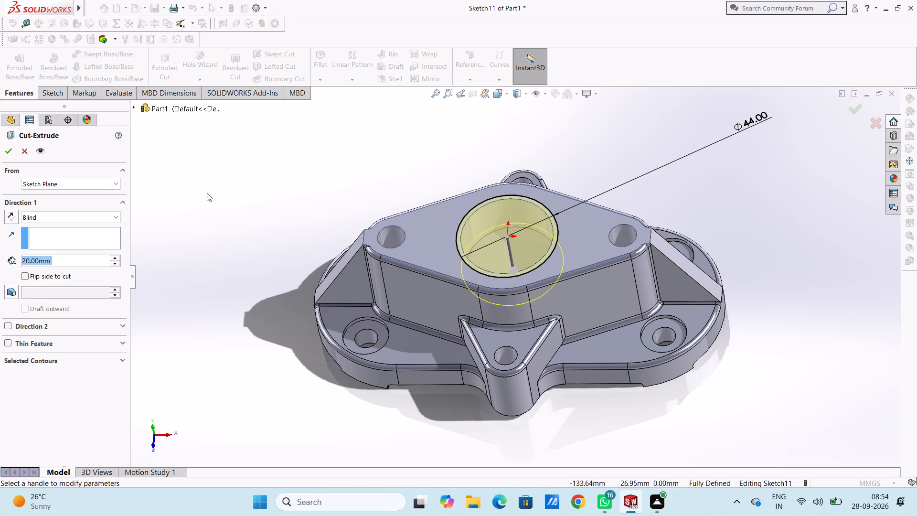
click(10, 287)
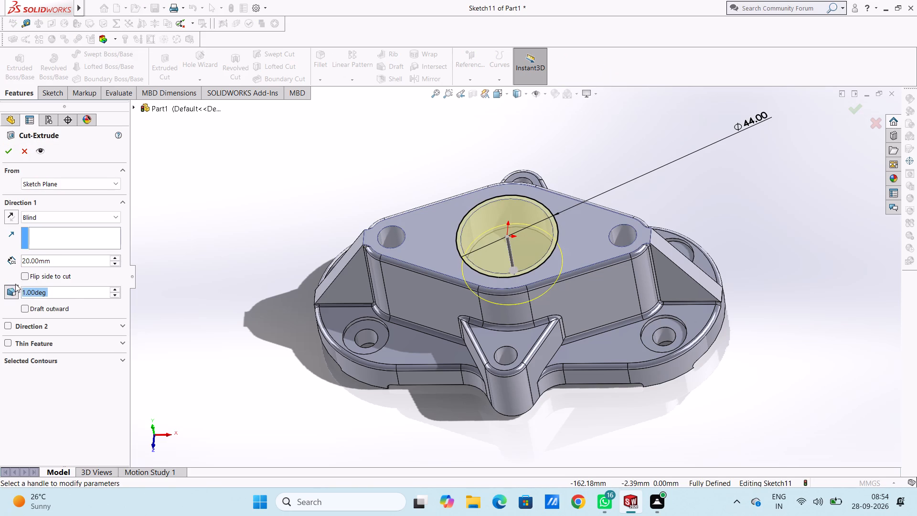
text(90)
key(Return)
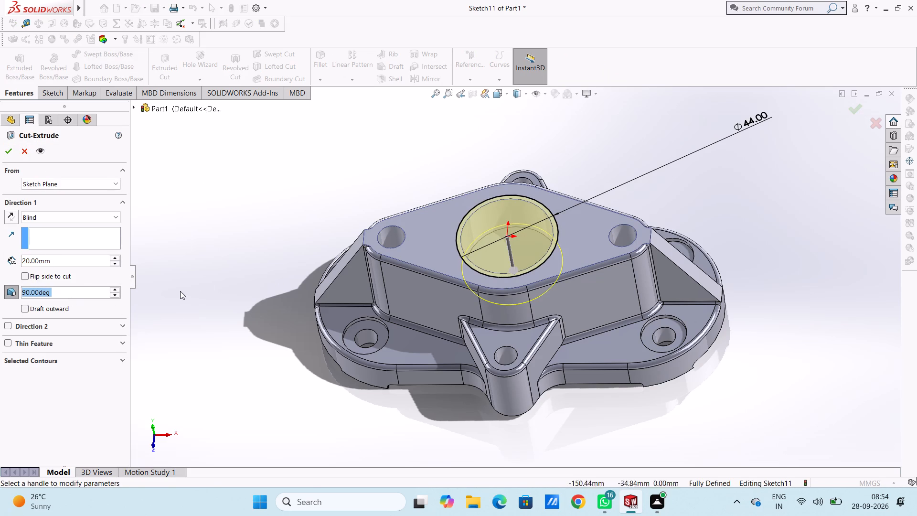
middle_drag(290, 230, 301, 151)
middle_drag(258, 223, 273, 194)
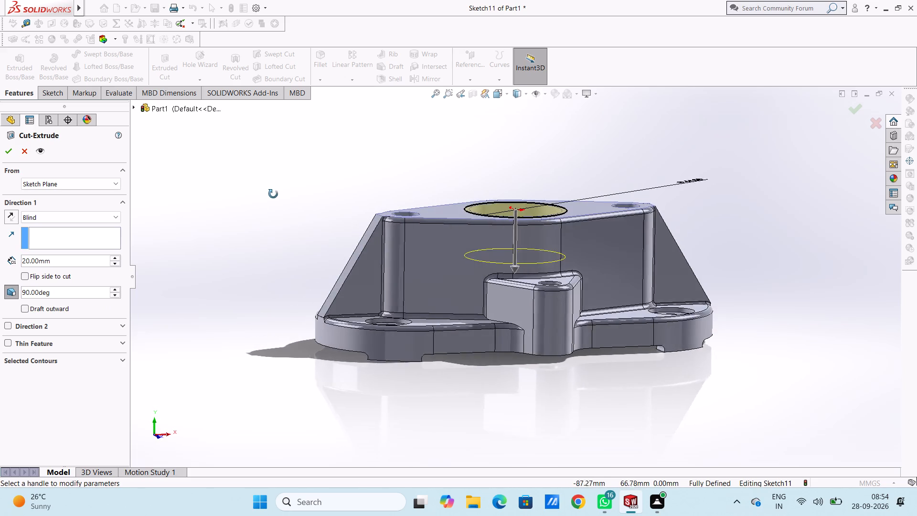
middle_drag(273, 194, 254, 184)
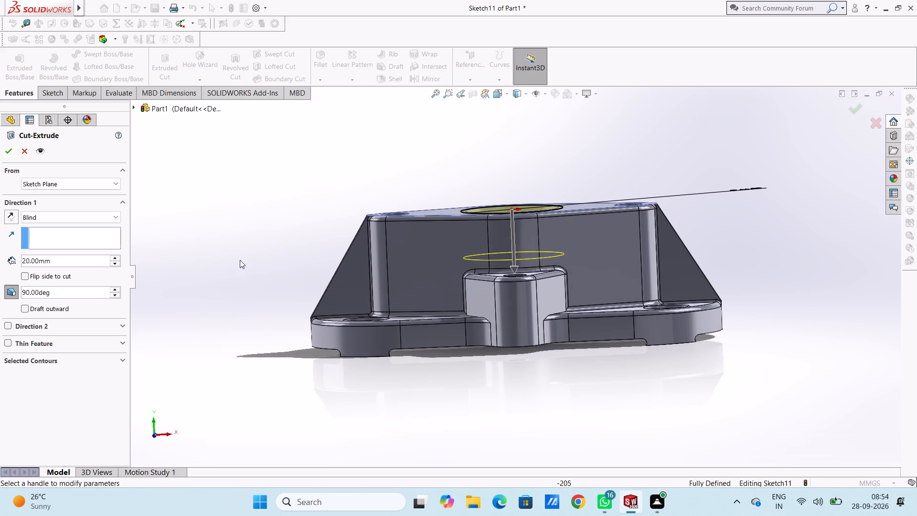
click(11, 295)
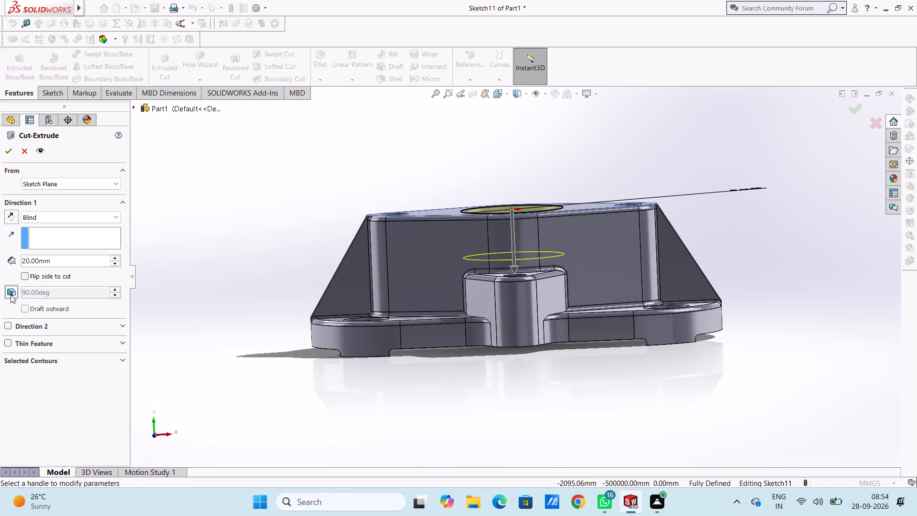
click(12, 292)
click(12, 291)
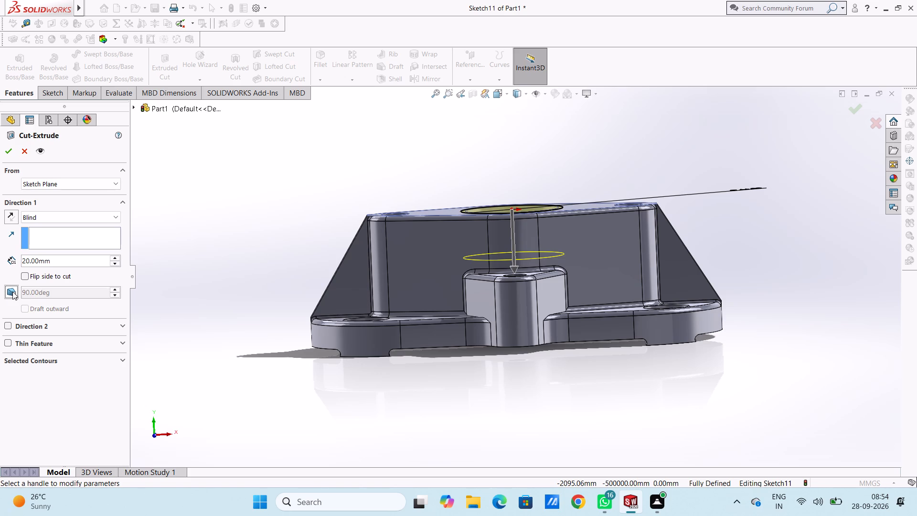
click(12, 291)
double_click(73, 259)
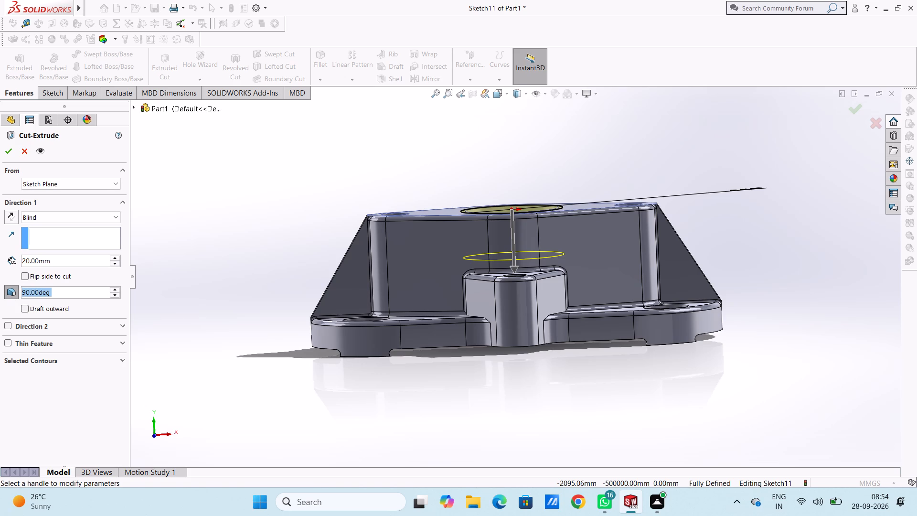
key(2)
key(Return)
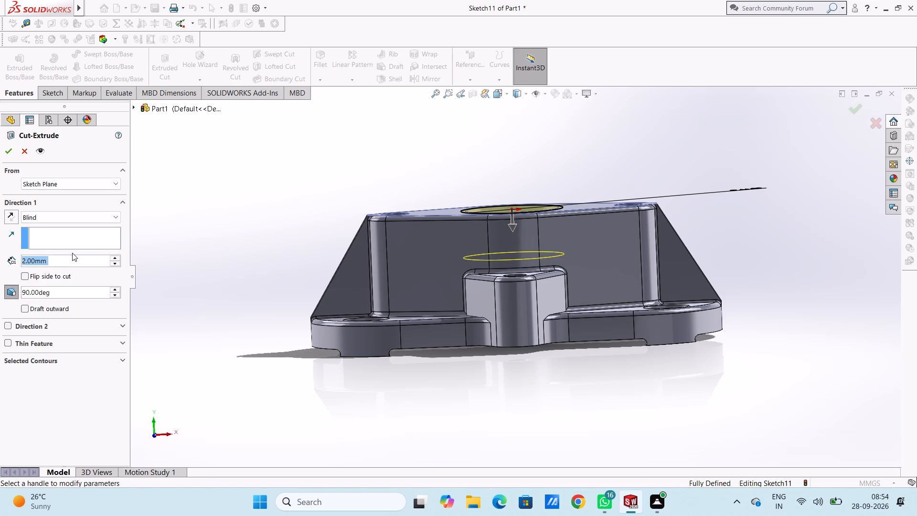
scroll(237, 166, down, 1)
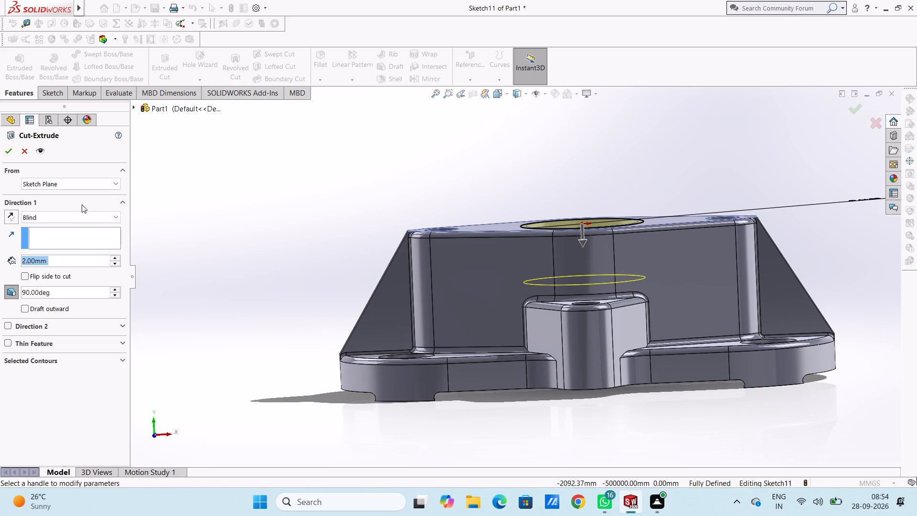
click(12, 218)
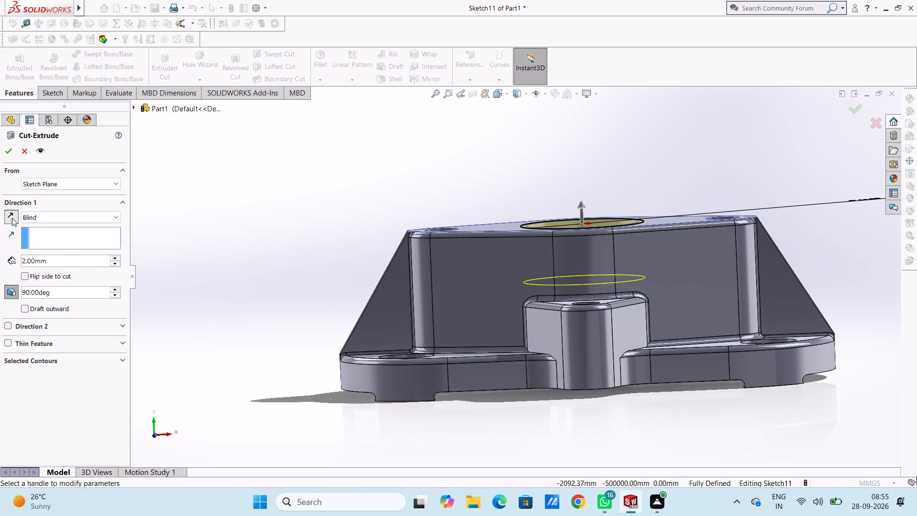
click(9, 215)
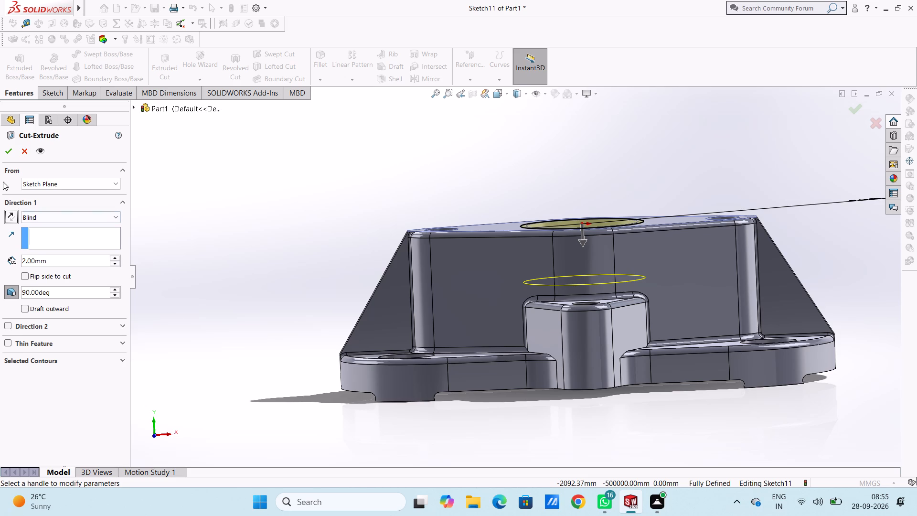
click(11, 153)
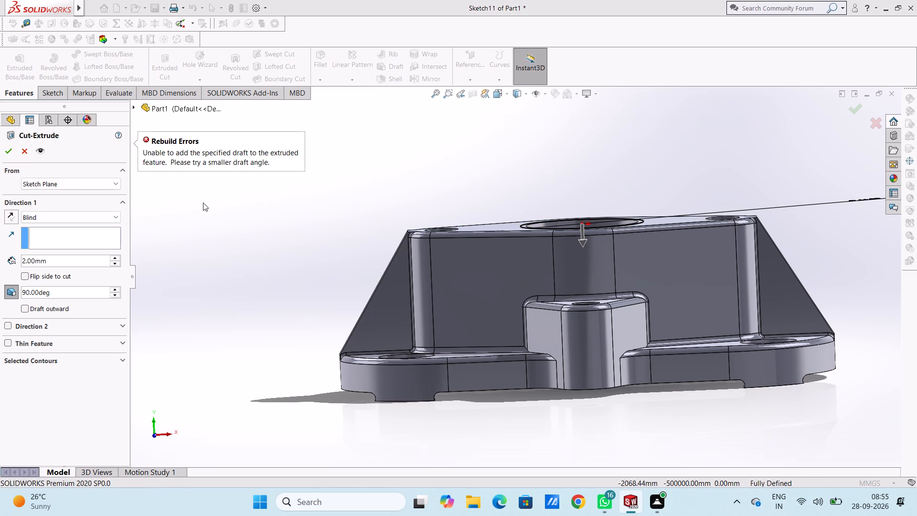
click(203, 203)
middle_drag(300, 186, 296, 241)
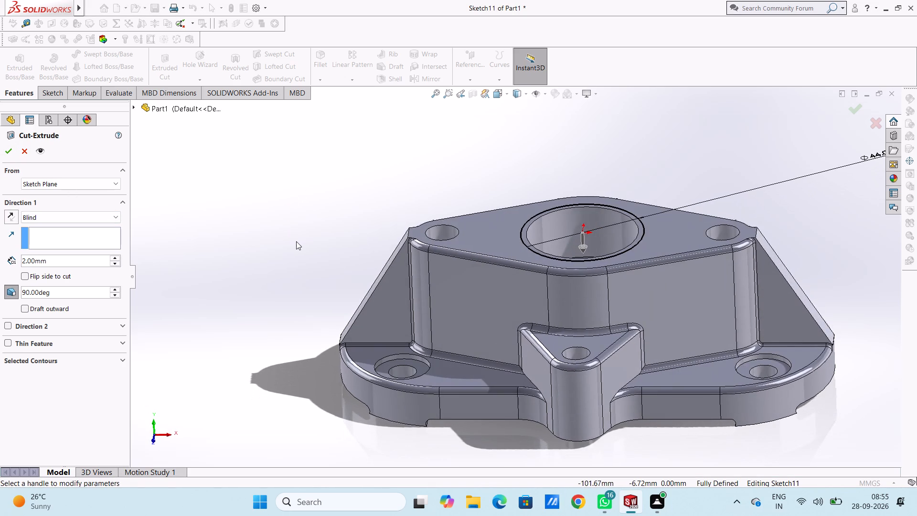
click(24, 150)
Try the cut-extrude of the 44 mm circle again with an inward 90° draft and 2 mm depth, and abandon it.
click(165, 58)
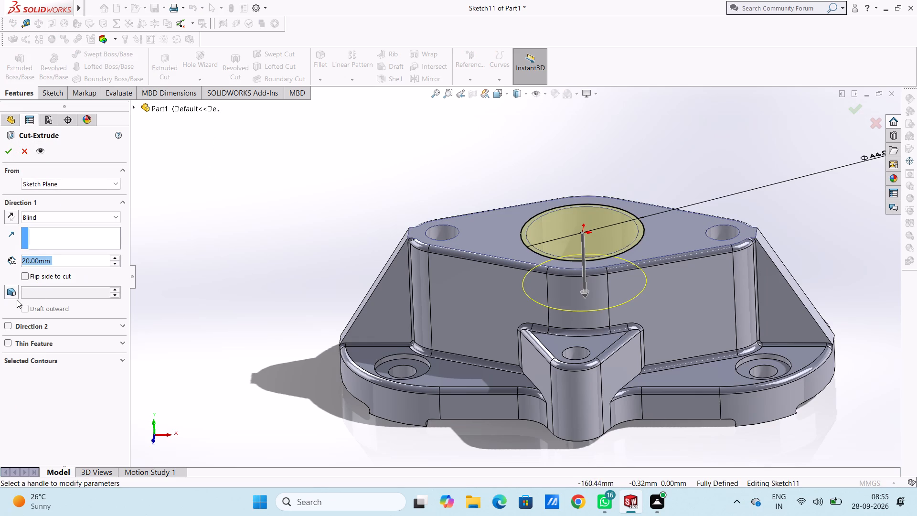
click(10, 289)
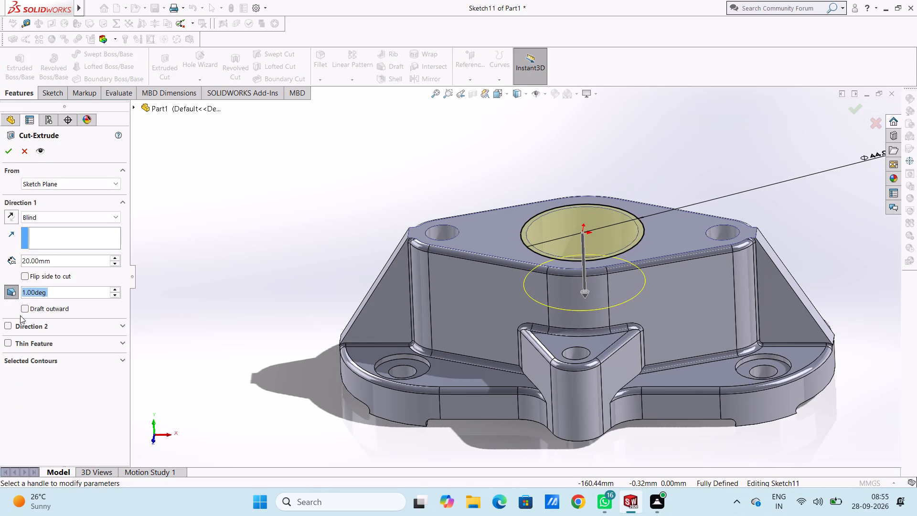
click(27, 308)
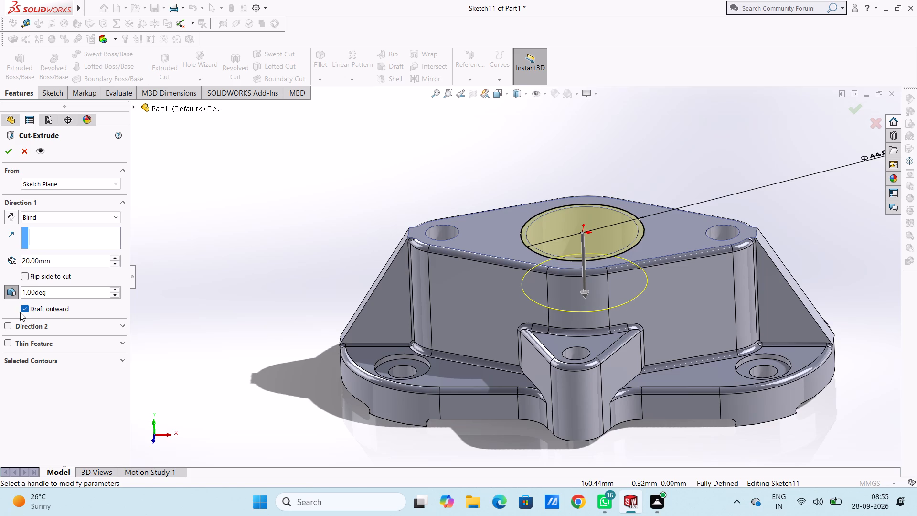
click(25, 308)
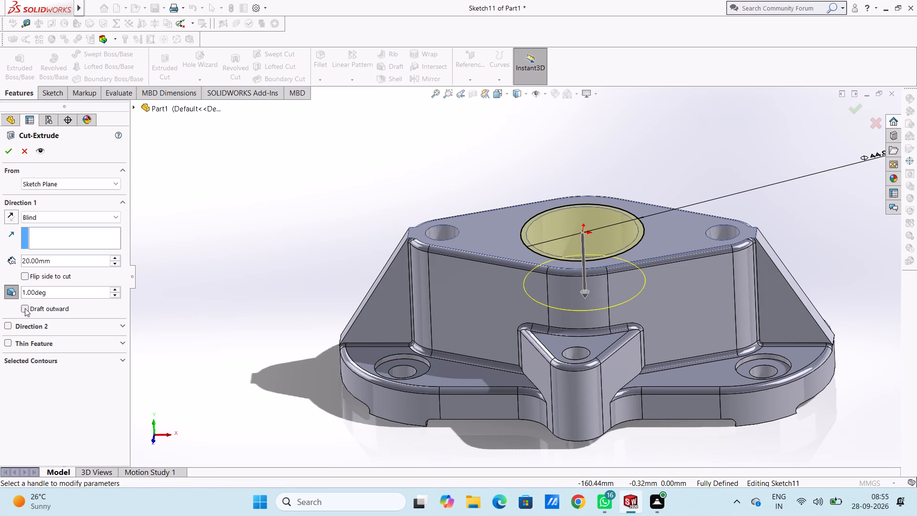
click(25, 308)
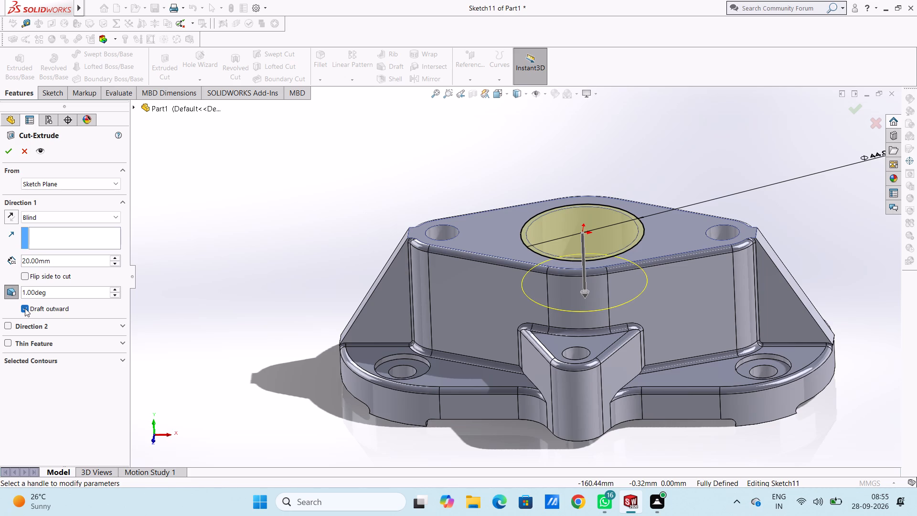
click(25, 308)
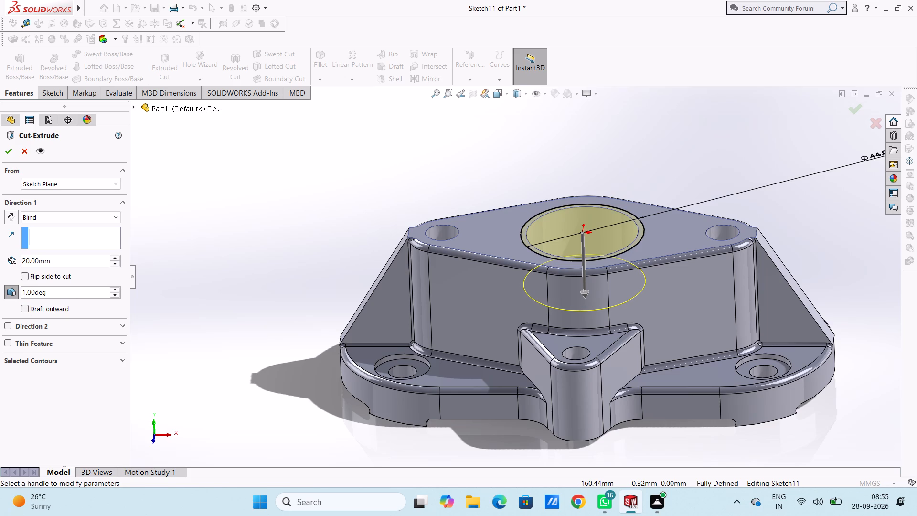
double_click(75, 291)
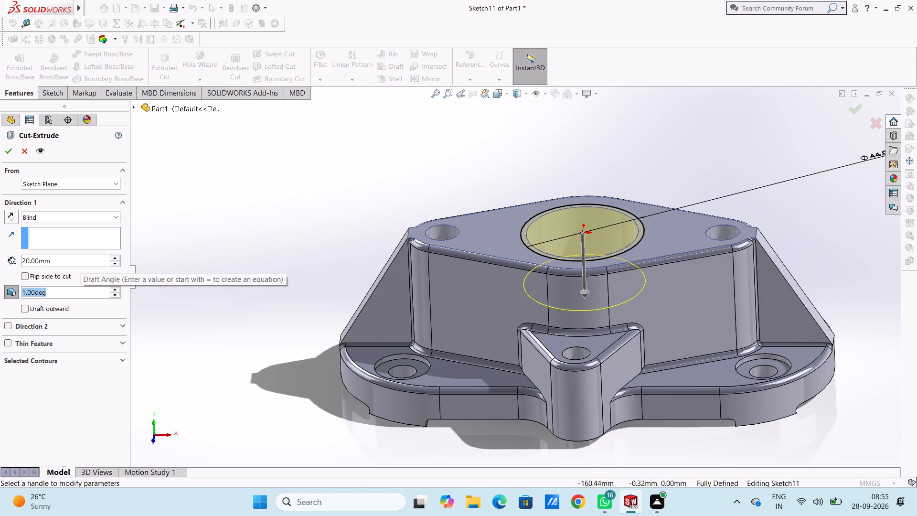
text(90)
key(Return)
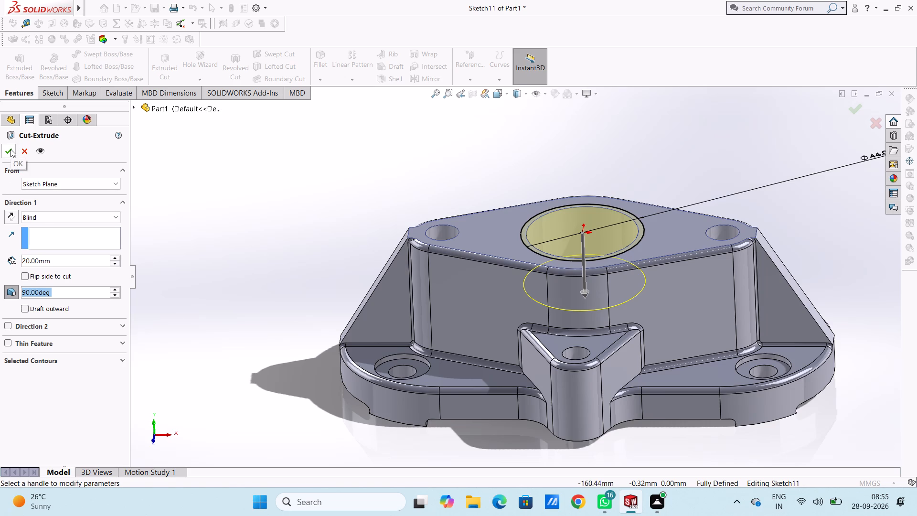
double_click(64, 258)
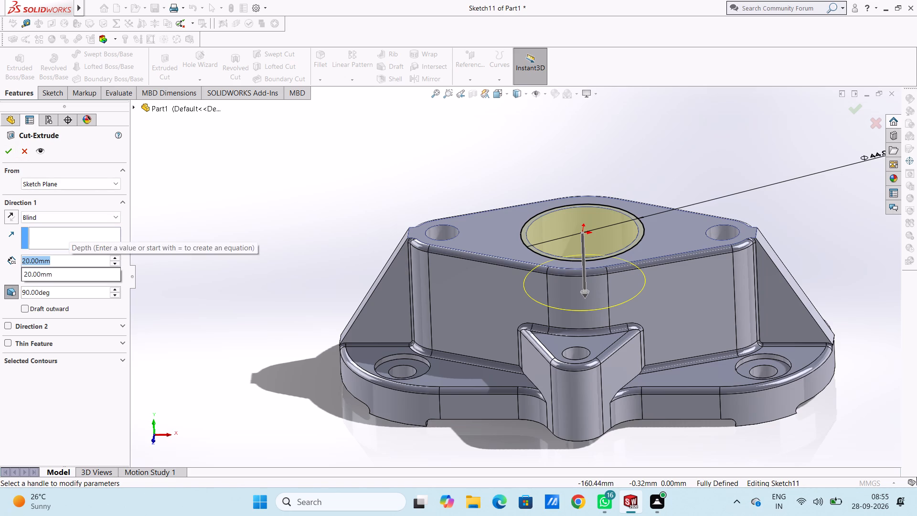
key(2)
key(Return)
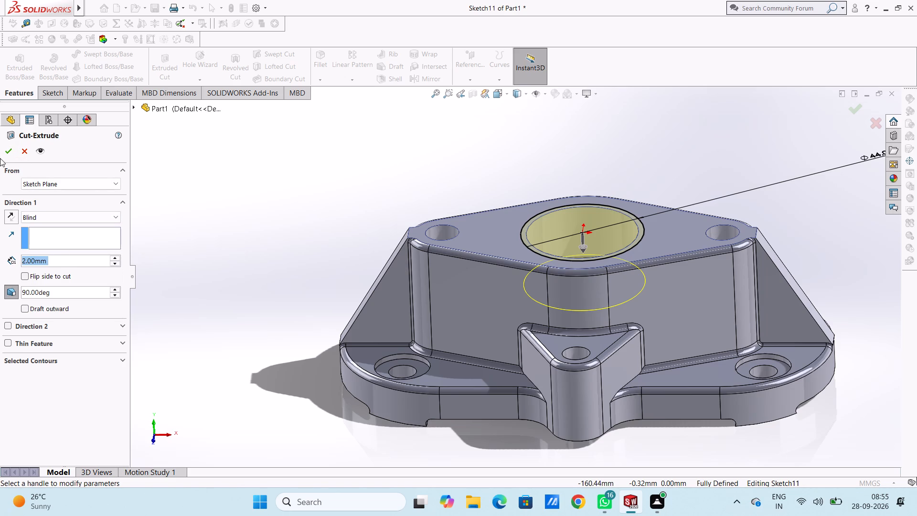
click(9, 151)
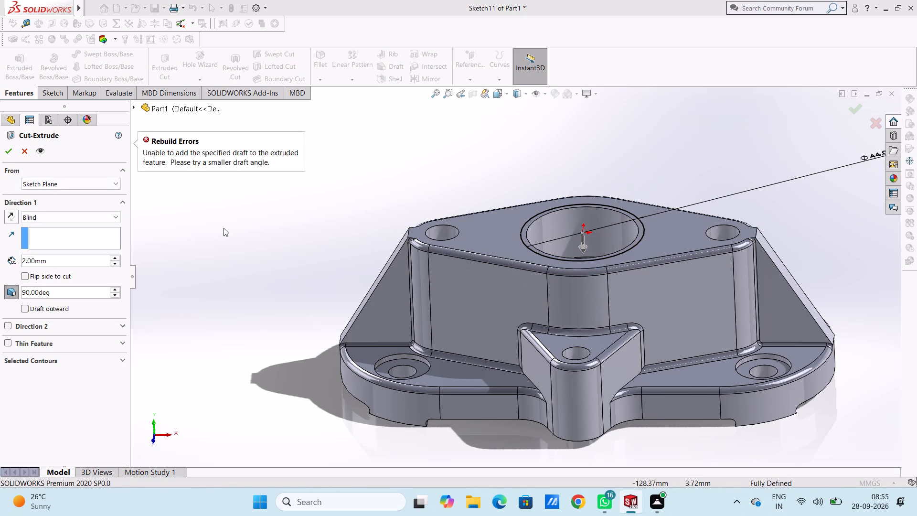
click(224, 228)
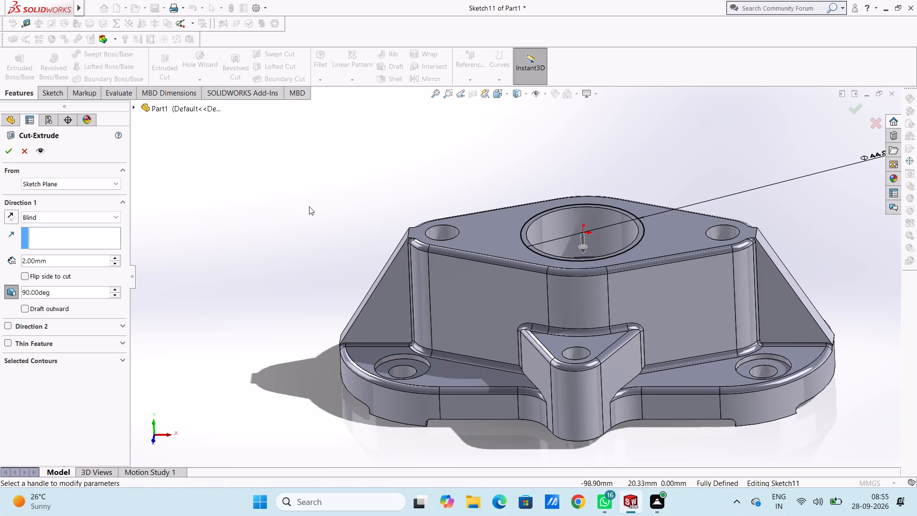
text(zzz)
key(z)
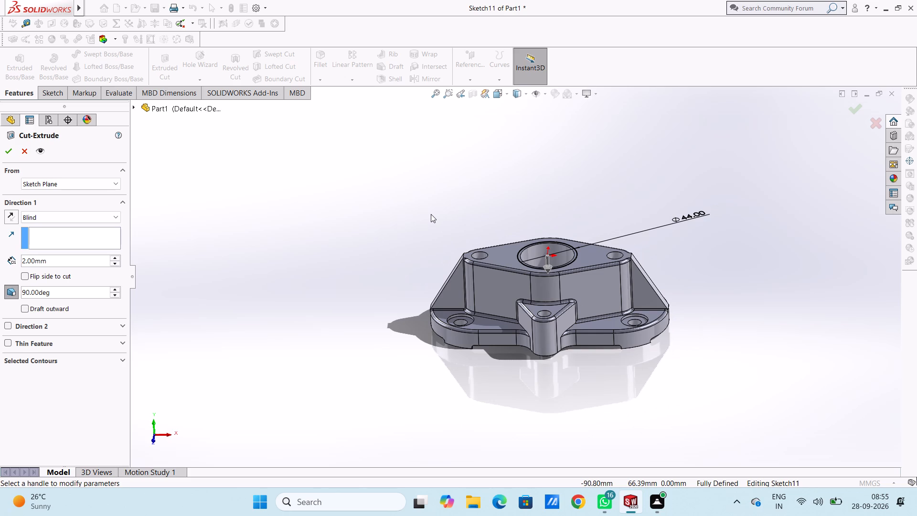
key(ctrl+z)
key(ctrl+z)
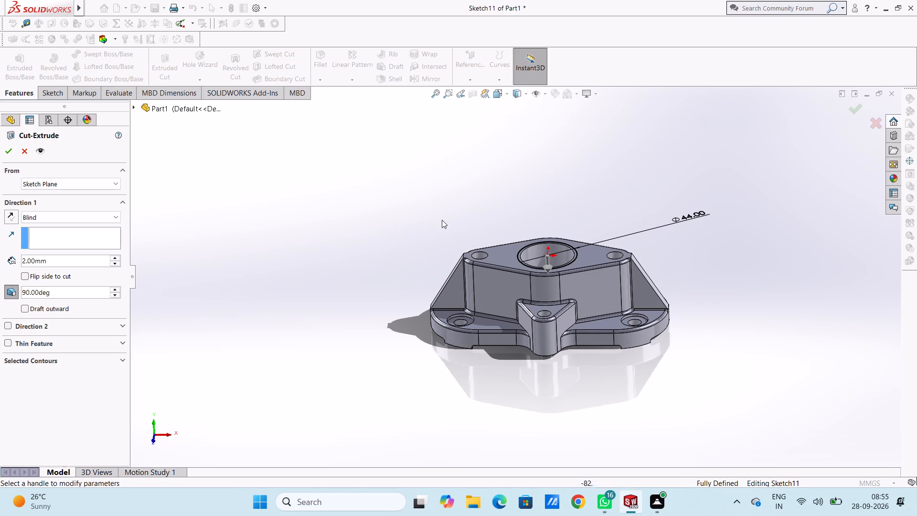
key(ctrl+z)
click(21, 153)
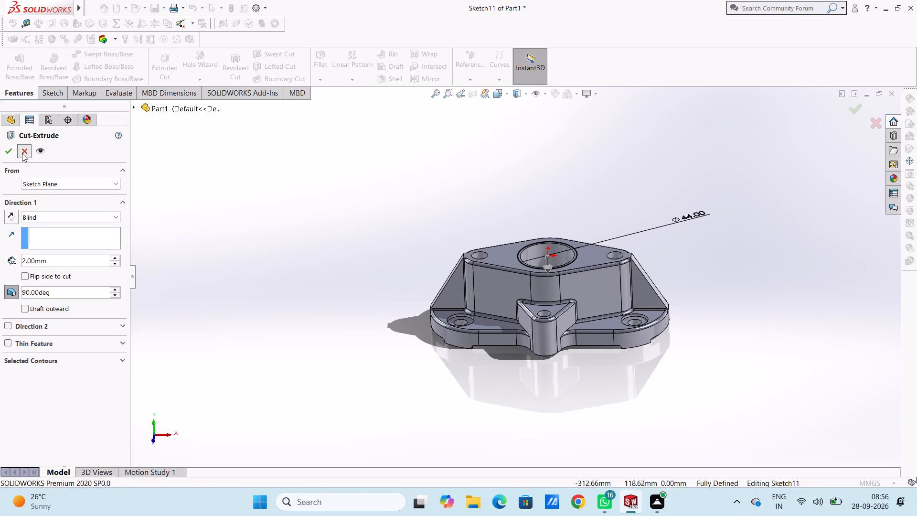
Undo the 44 mm diameter dimension and the circle sketched around the central bore.
key(ctrl+z)
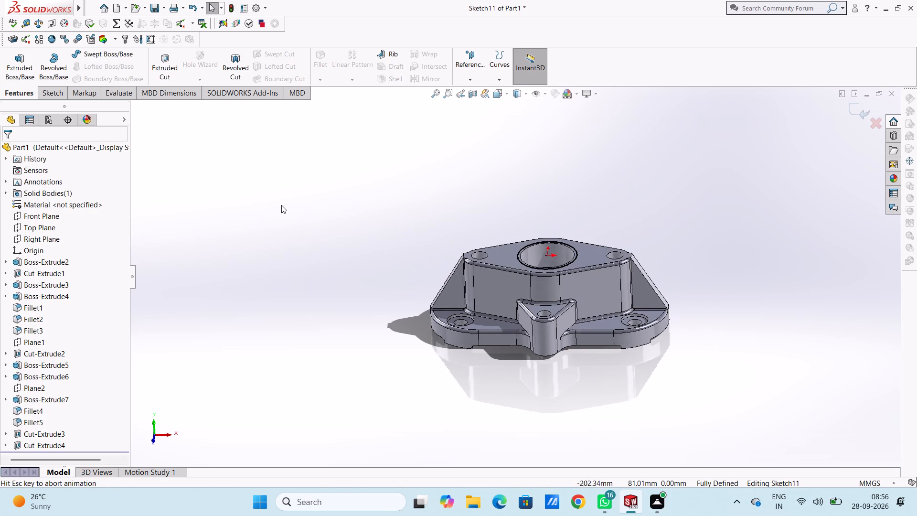
key(ctrl+z)
key(ctrl+z)
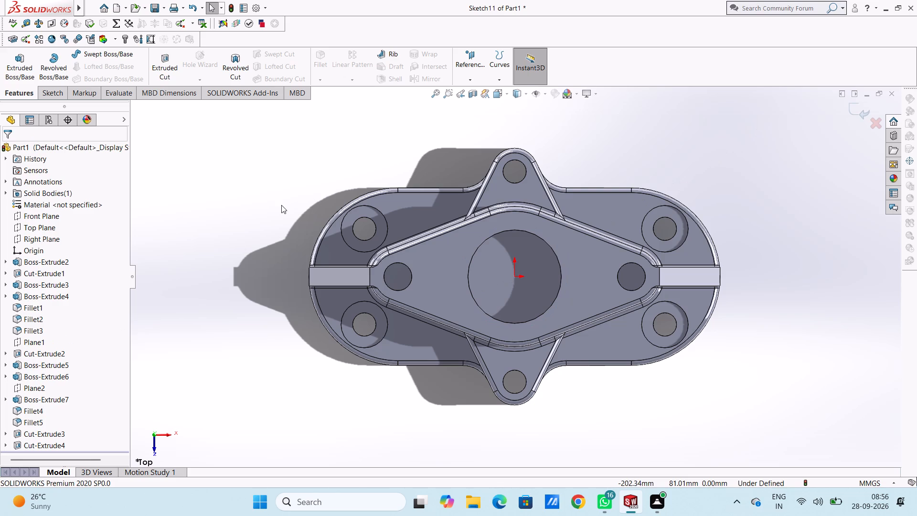
drag(211, 254, 212, 249)
middle_drag(223, 249, 231, 179)
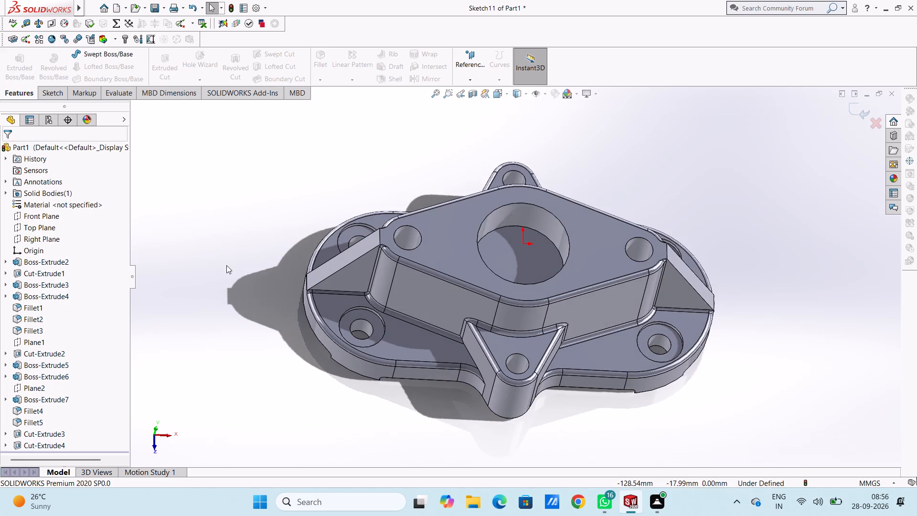
middle_drag(226, 265, 215, 216)
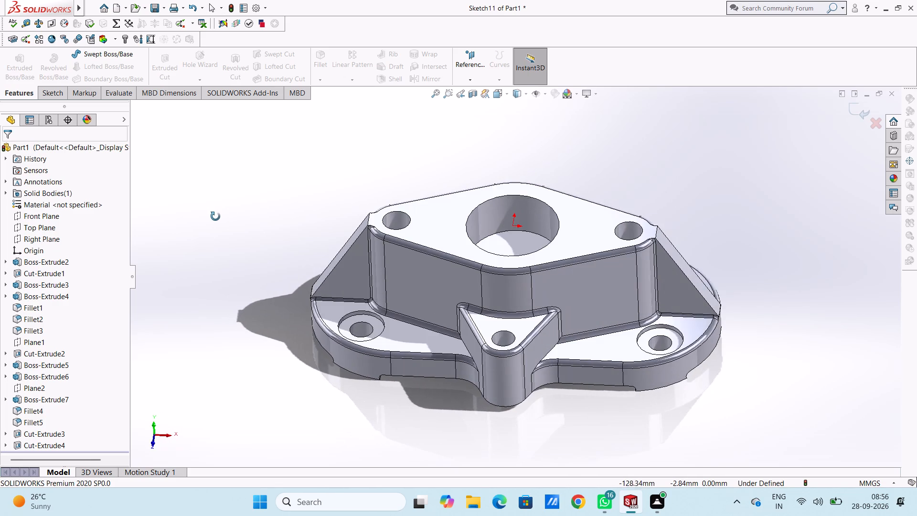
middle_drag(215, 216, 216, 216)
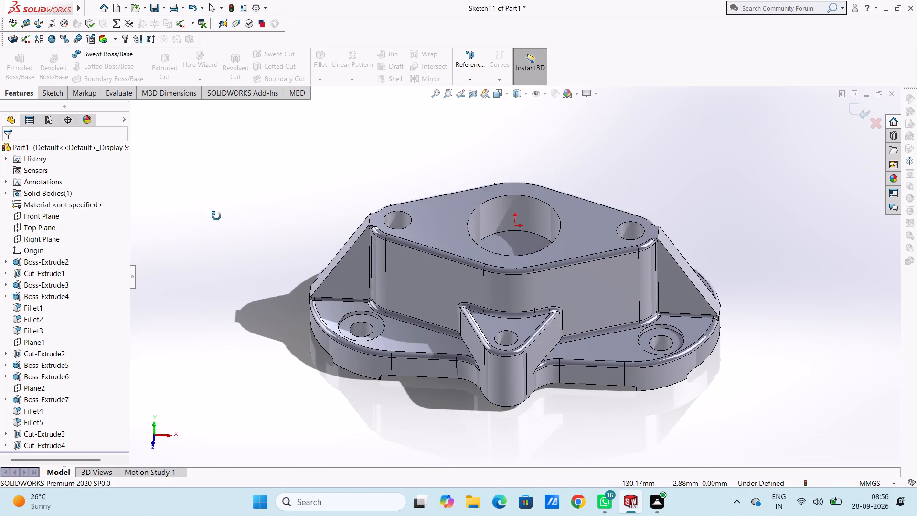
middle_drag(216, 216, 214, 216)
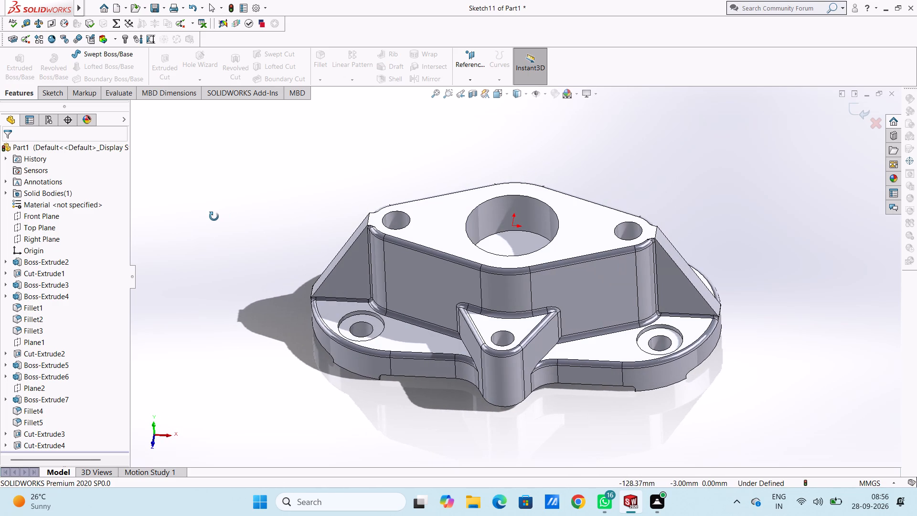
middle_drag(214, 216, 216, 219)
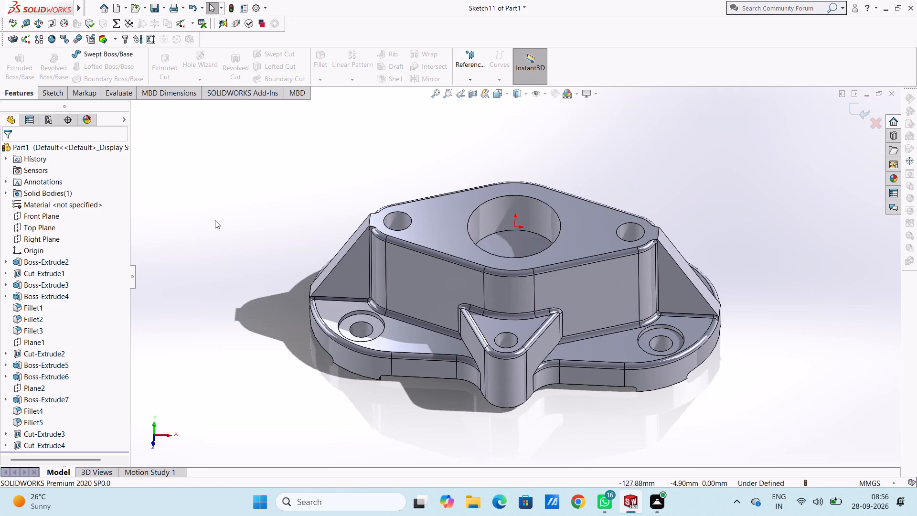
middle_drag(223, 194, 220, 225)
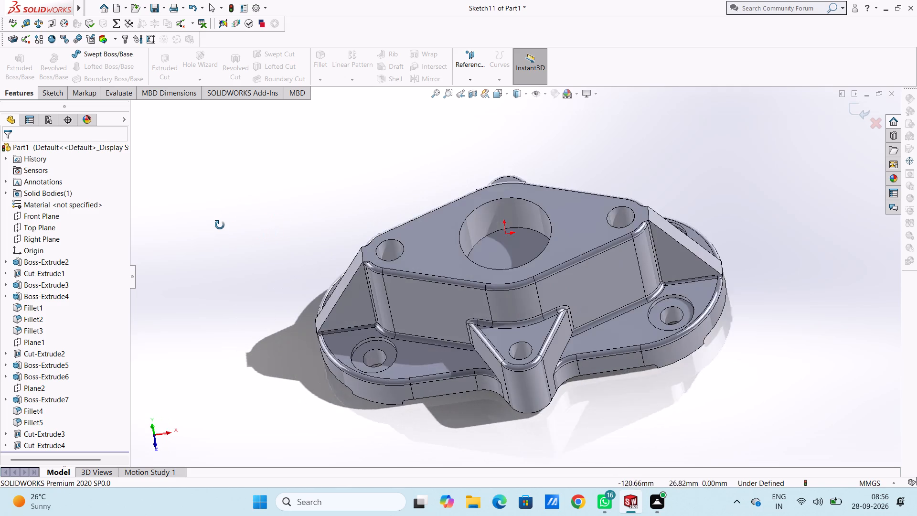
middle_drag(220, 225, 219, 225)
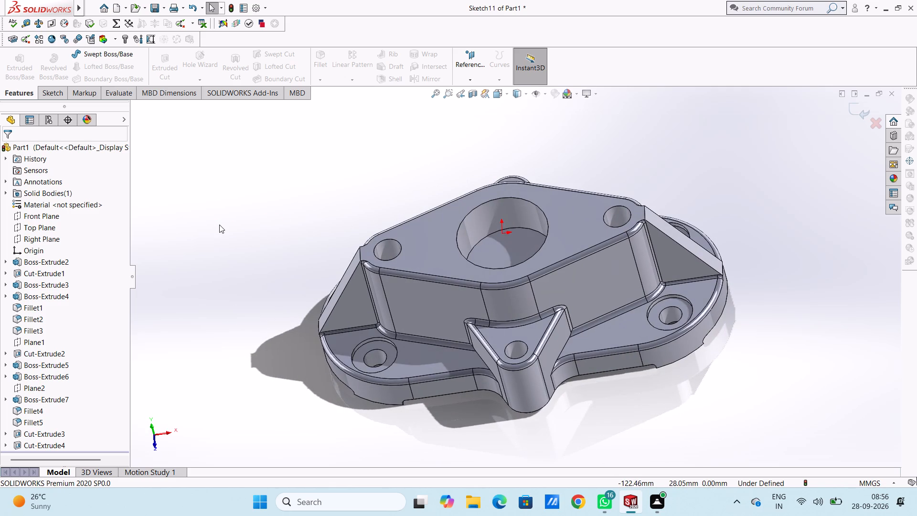
Undo the empty sketch still open on the boss's top face so that reference geometry can be created.
key(ctrl+1)
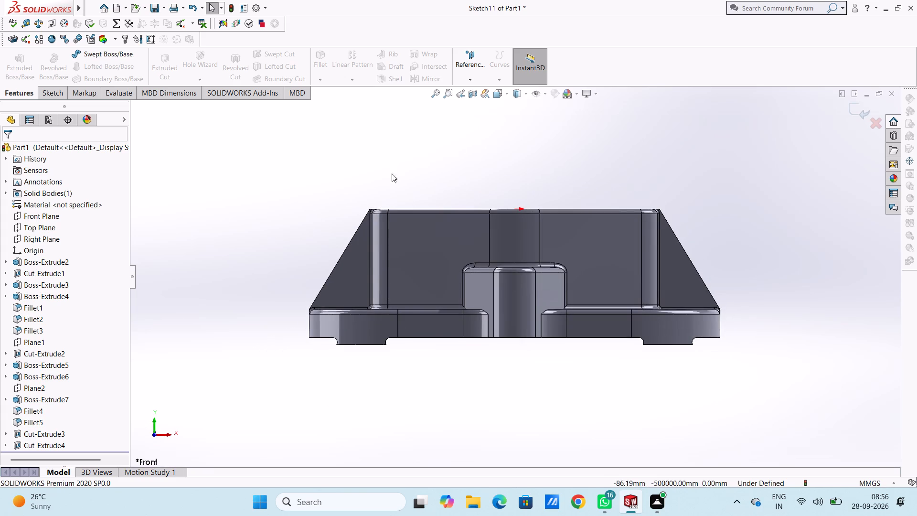
click(467, 60)
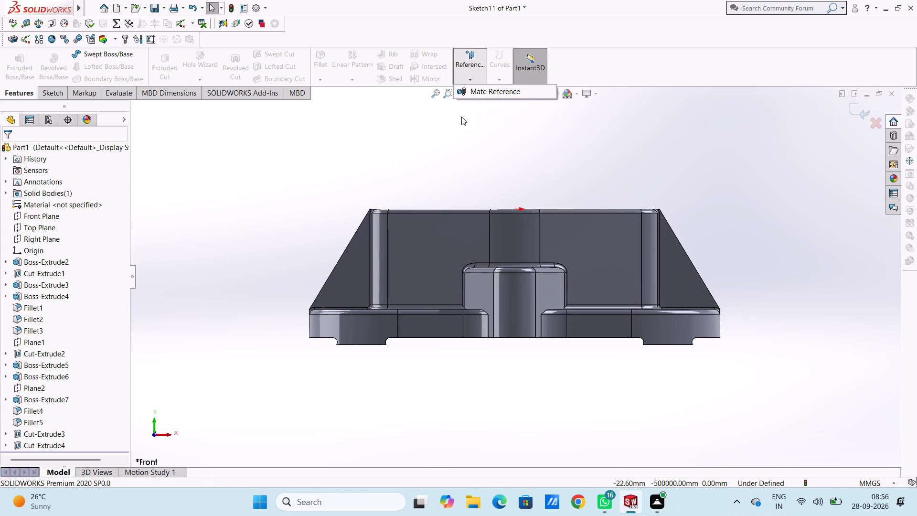
click(353, 146)
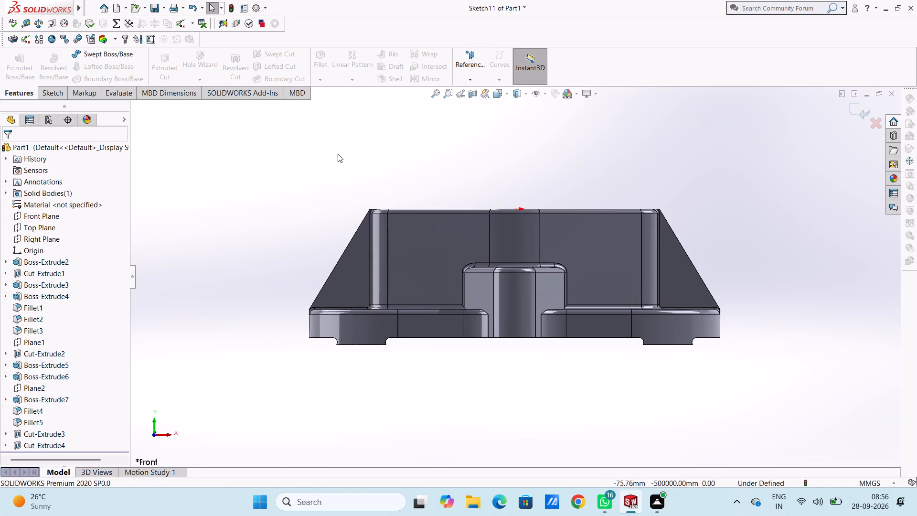
key(ctrl+z)
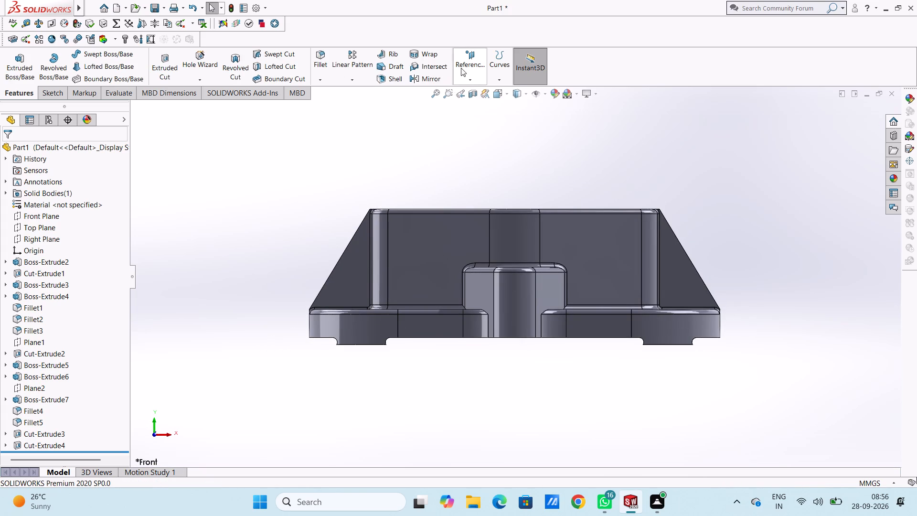
Start a reference plane offset 40 mm above the Top Plane.
click(470, 59)
click(480, 89)
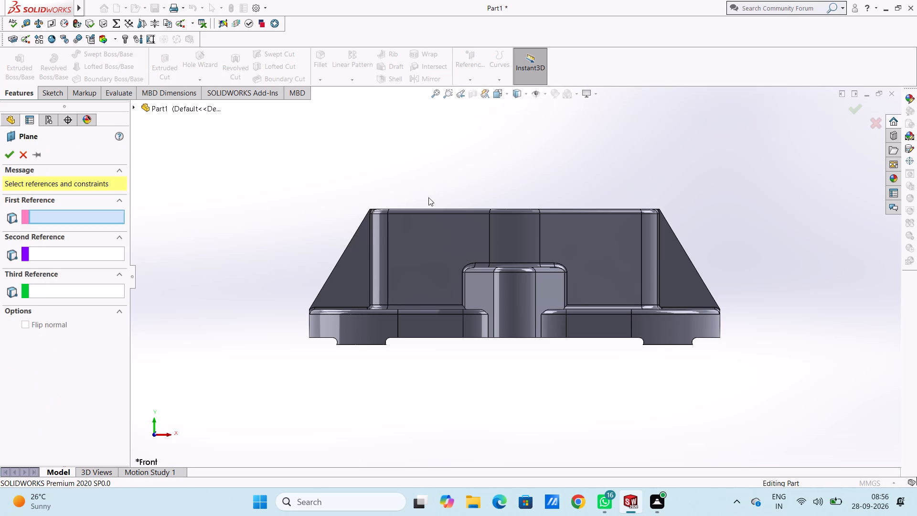
click(184, 107)
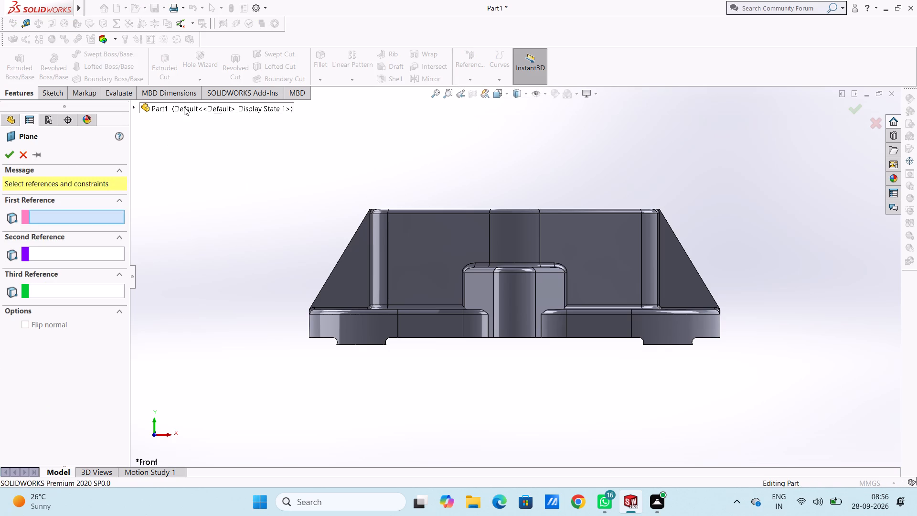
click(177, 187)
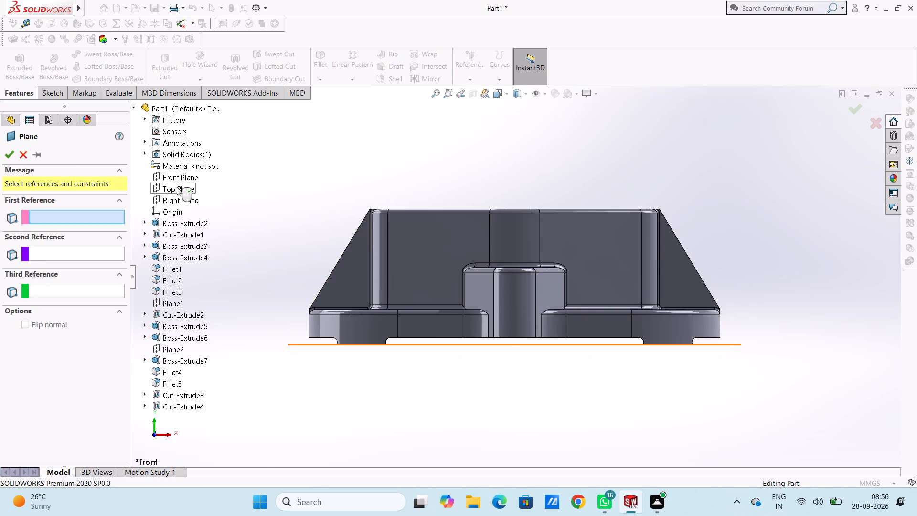
double_click(69, 300)
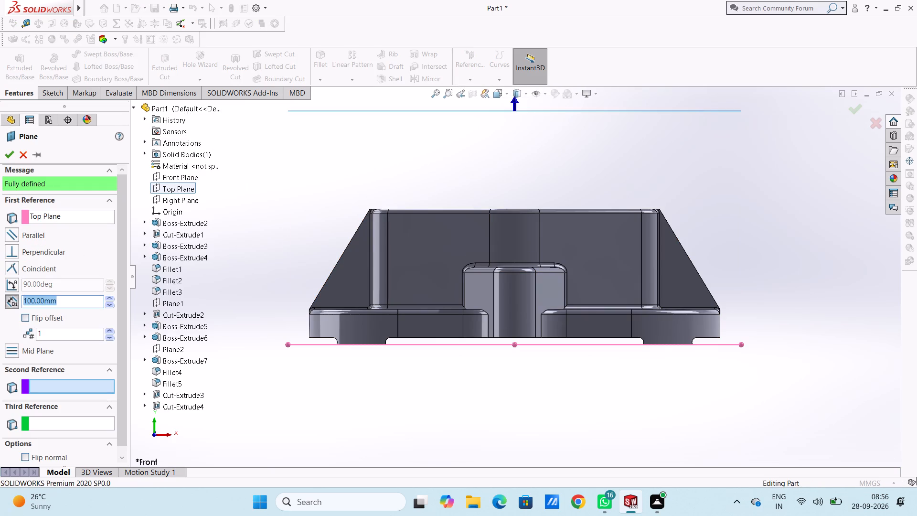
text(40)
key(Return)
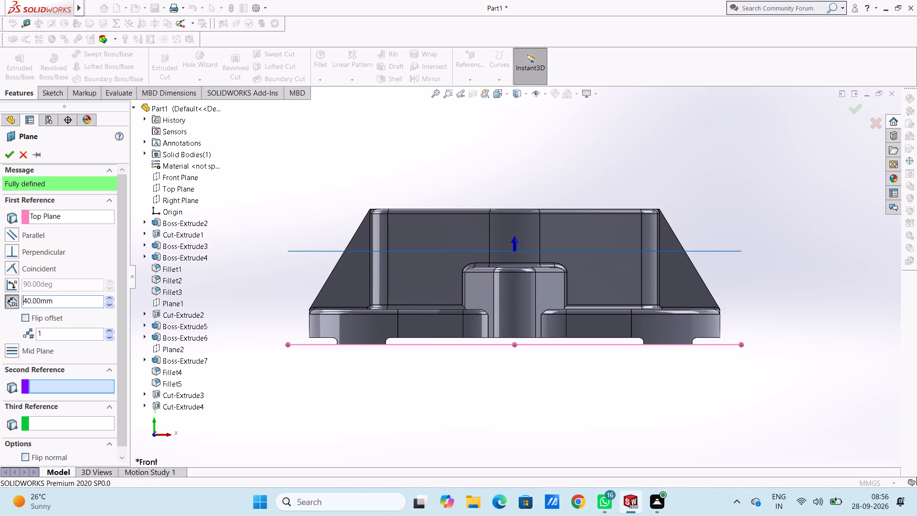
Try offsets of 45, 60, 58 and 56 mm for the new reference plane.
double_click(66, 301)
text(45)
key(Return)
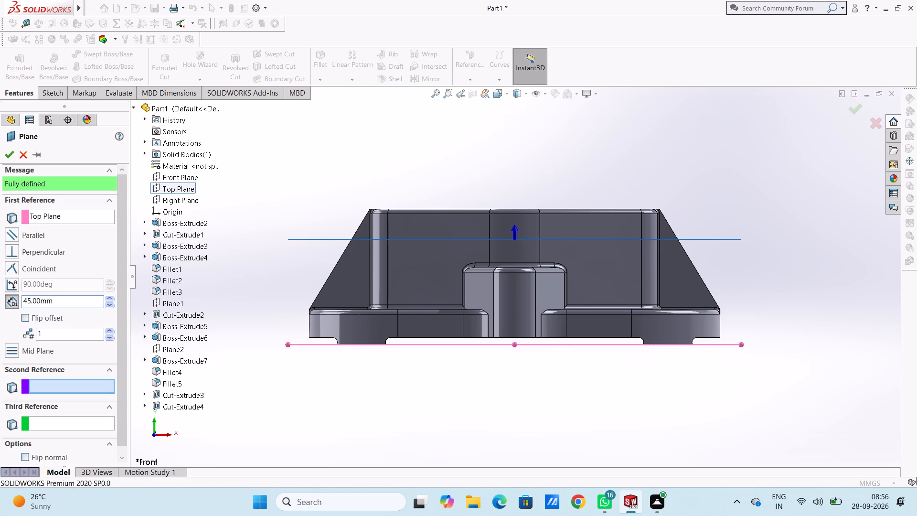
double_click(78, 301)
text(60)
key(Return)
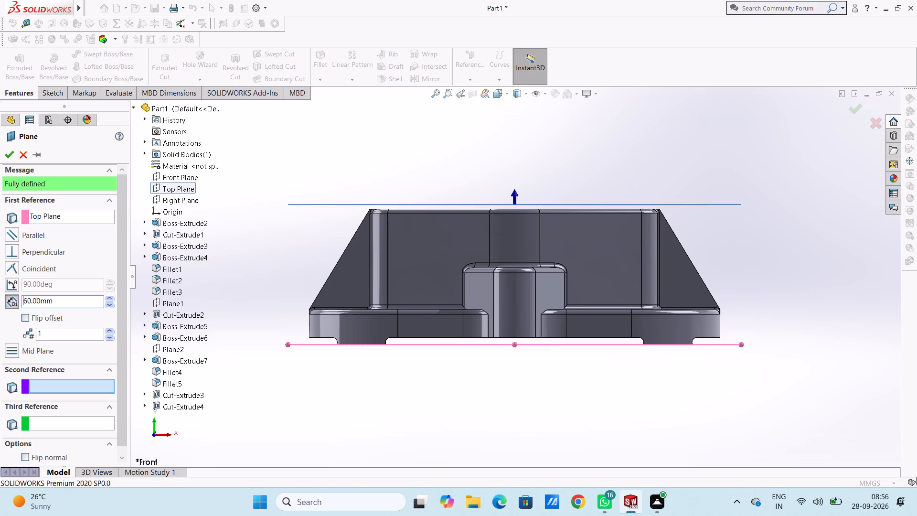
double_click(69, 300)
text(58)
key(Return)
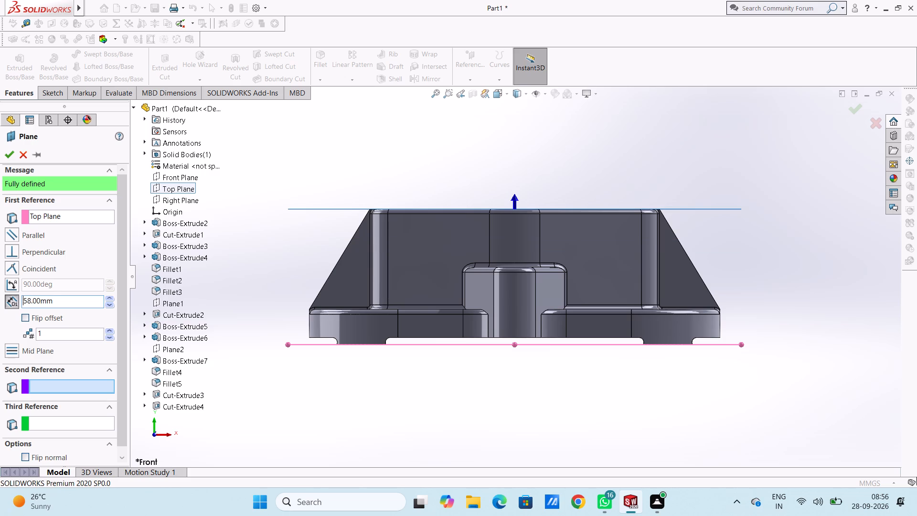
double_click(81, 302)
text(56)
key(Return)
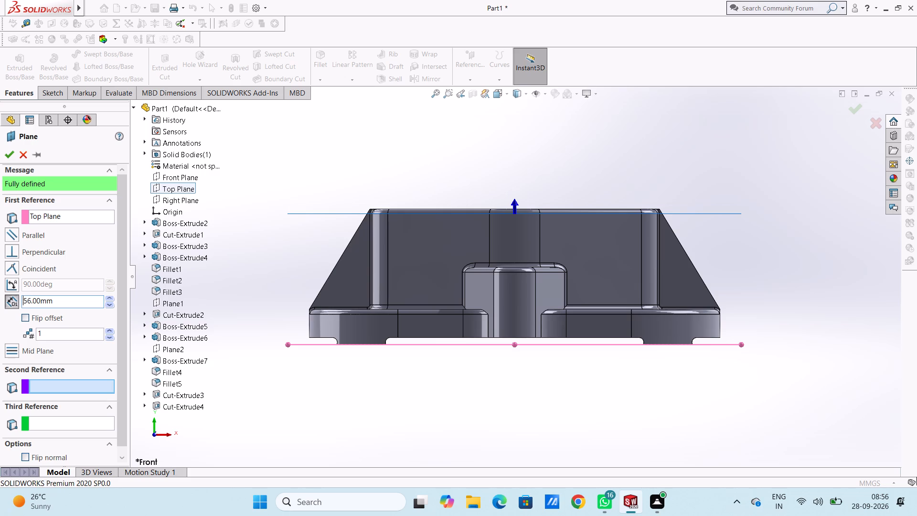
Set the reference plane's offset from the Top Plane to 54 mm and create the plane.
double_click(73, 301)
text(54)
key(Return)
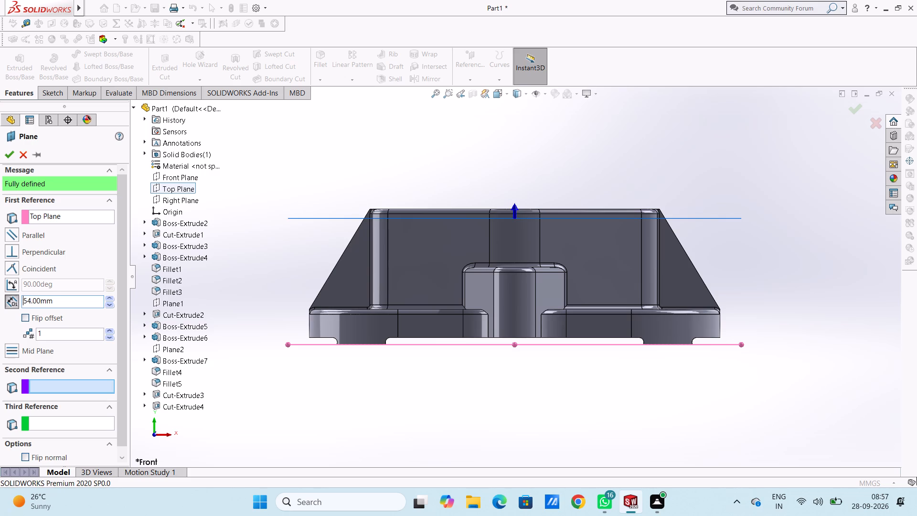
click(7, 152)
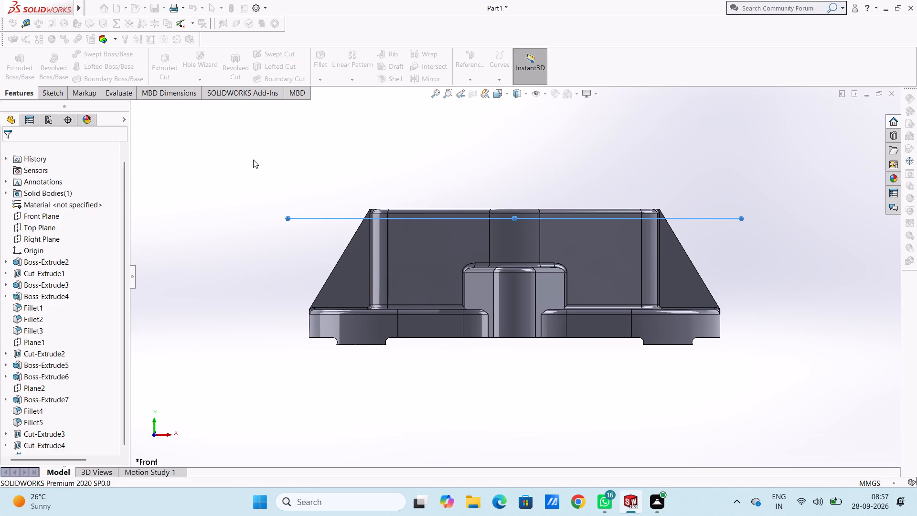
click(254, 160)
On the new offset plane, sketch a circle centred on the origin with a radius of about 20 mm, over the central bore's edge.
middle_drag(268, 157, 266, 191)
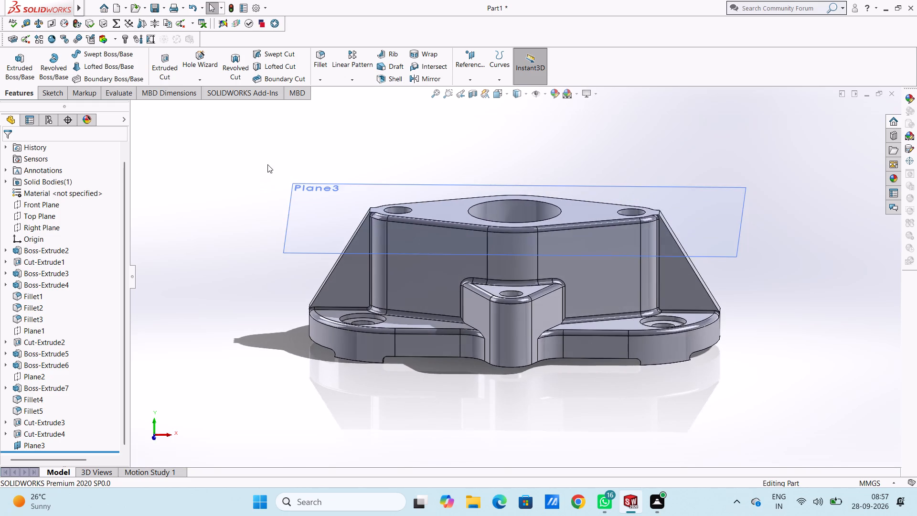
middle_drag(267, 164, 263, 168)
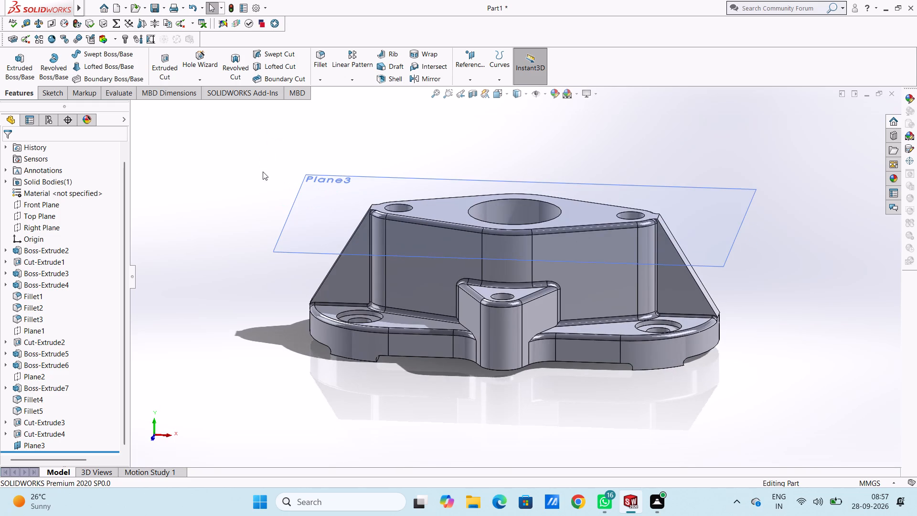
key(ctrl+5)
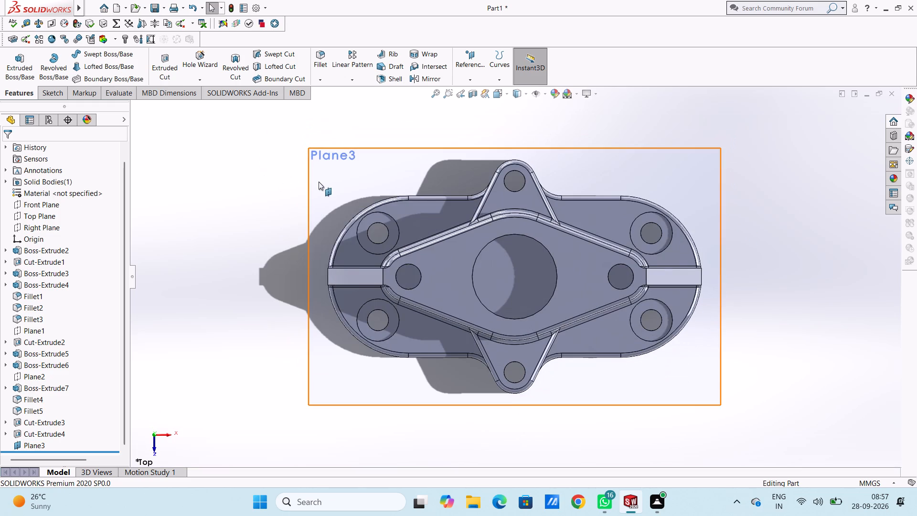
click(325, 181)
click(368, 151)
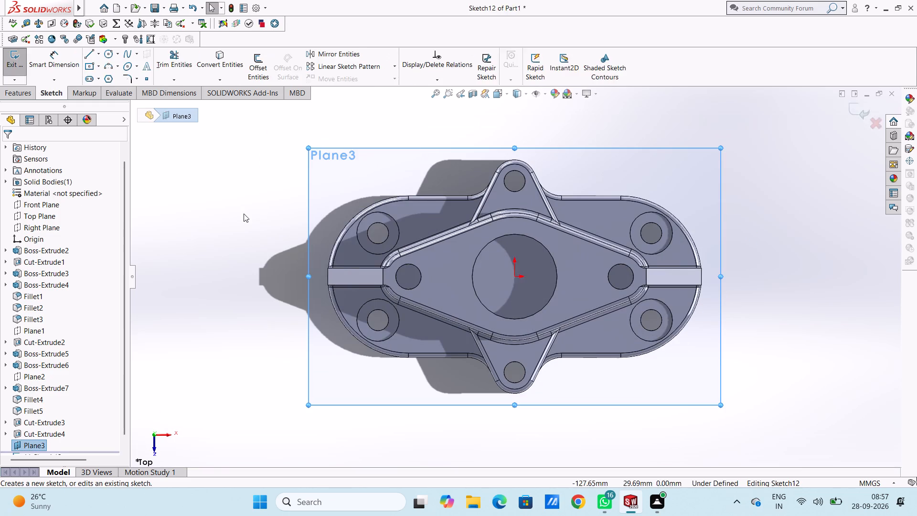
click(244, 214)
click(107, 55)
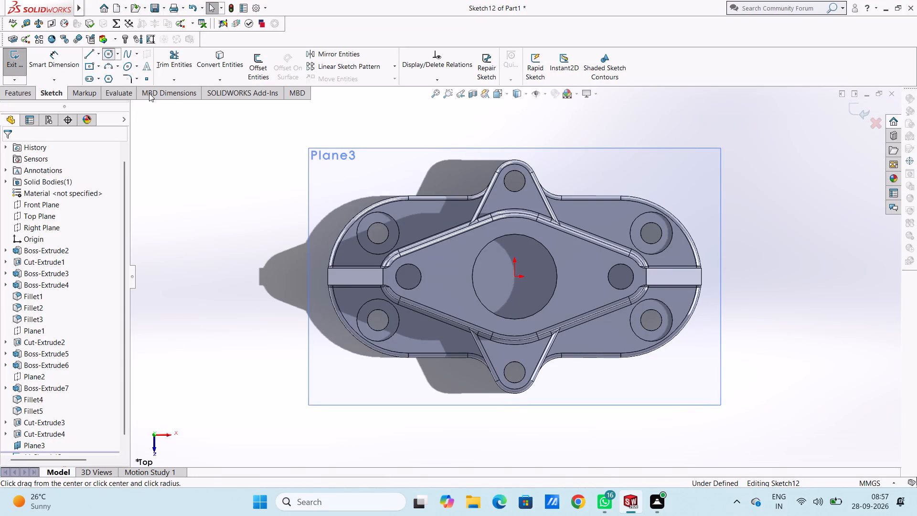
click(514, 276)
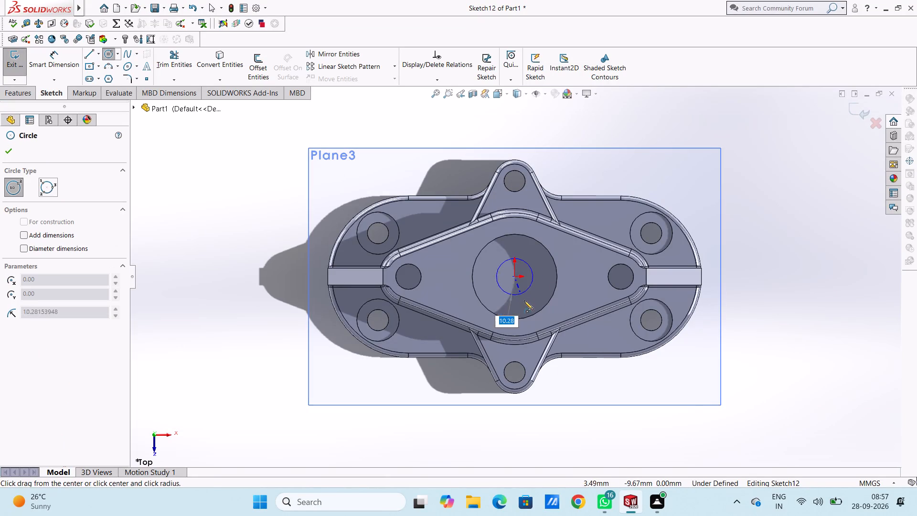
click(531, 318)
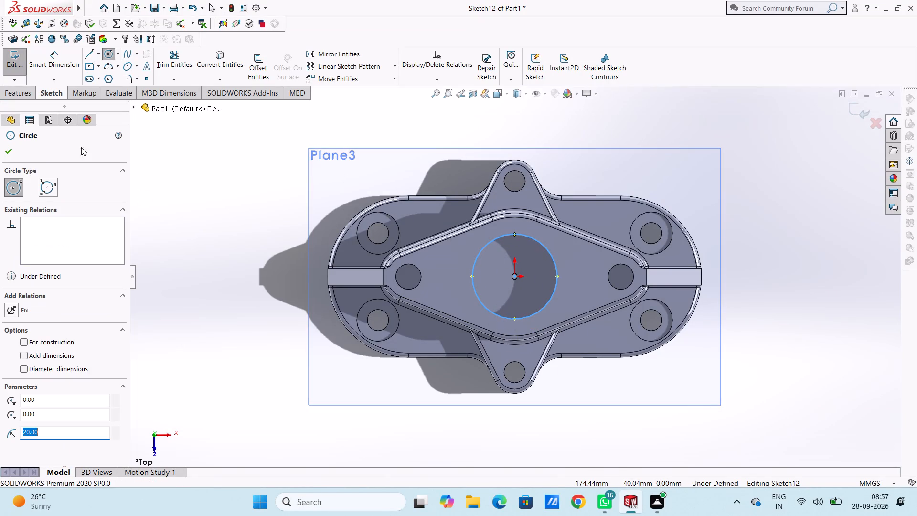
click(7, 151)
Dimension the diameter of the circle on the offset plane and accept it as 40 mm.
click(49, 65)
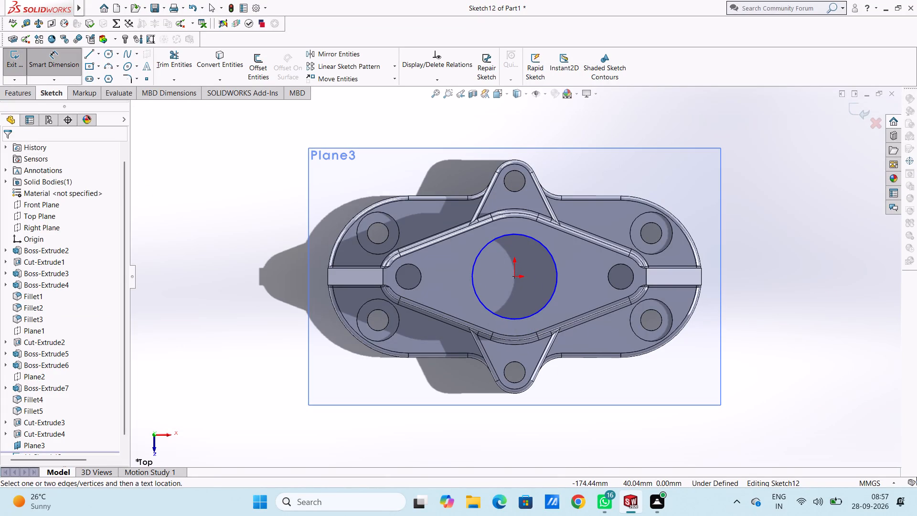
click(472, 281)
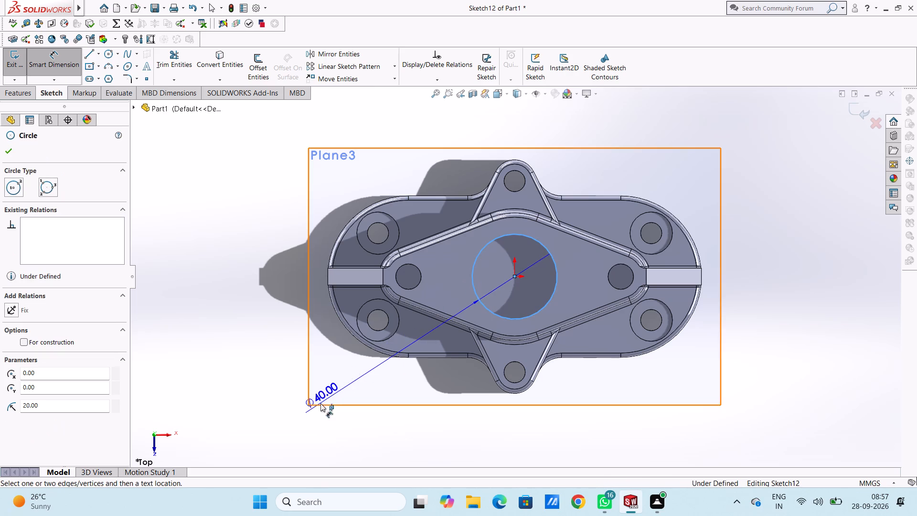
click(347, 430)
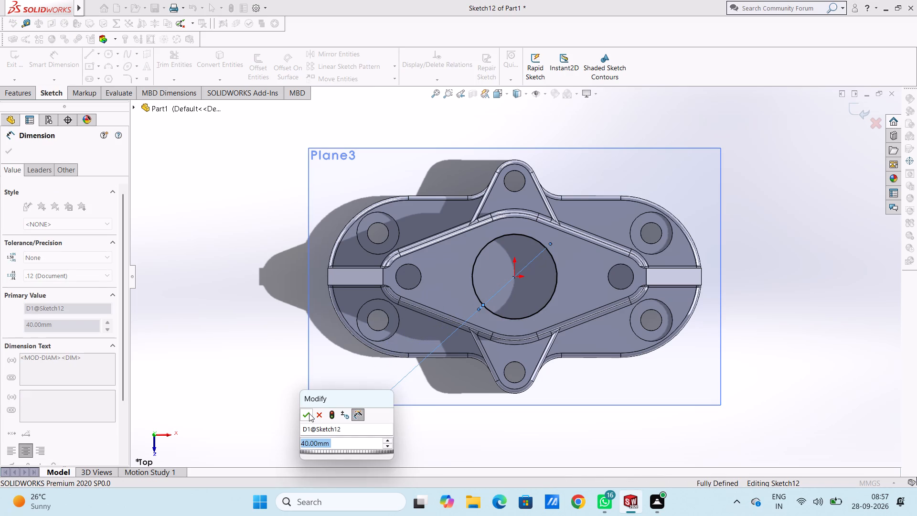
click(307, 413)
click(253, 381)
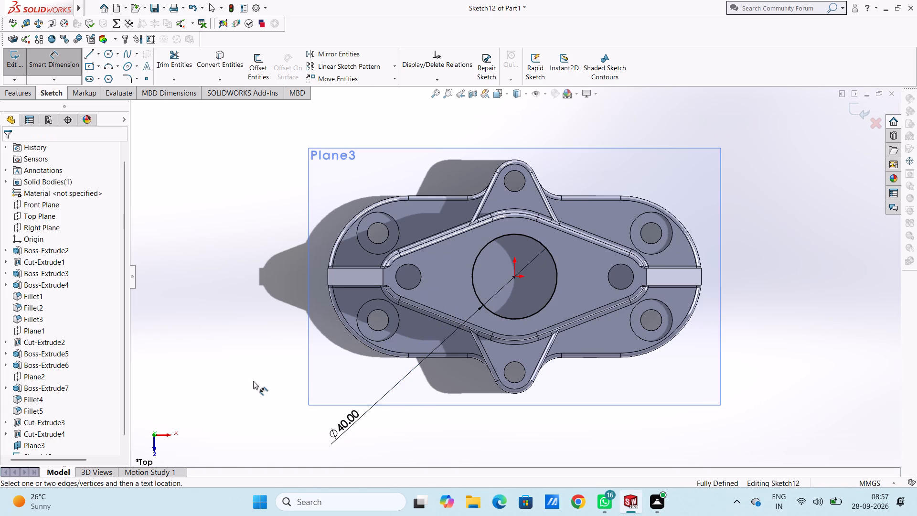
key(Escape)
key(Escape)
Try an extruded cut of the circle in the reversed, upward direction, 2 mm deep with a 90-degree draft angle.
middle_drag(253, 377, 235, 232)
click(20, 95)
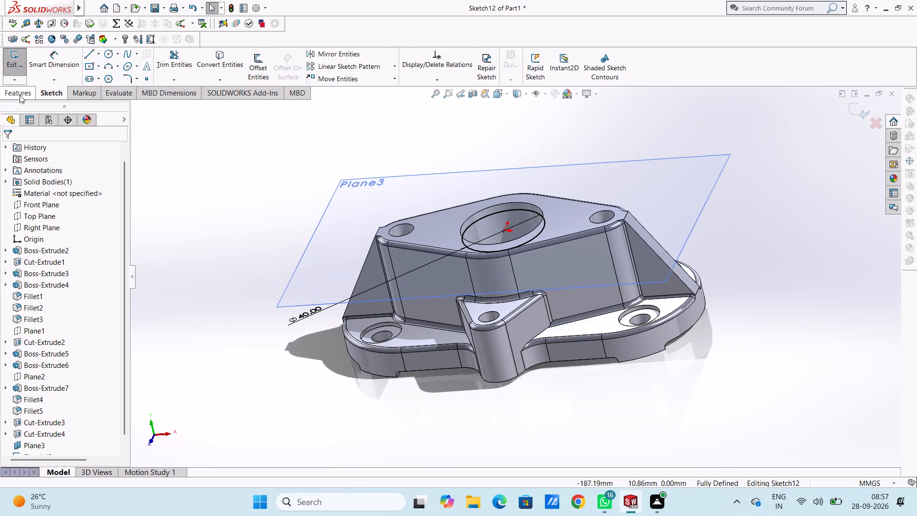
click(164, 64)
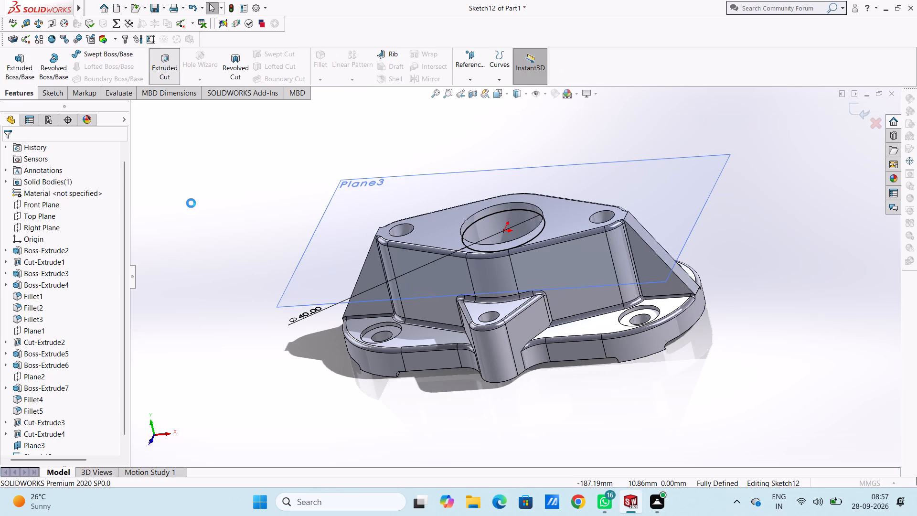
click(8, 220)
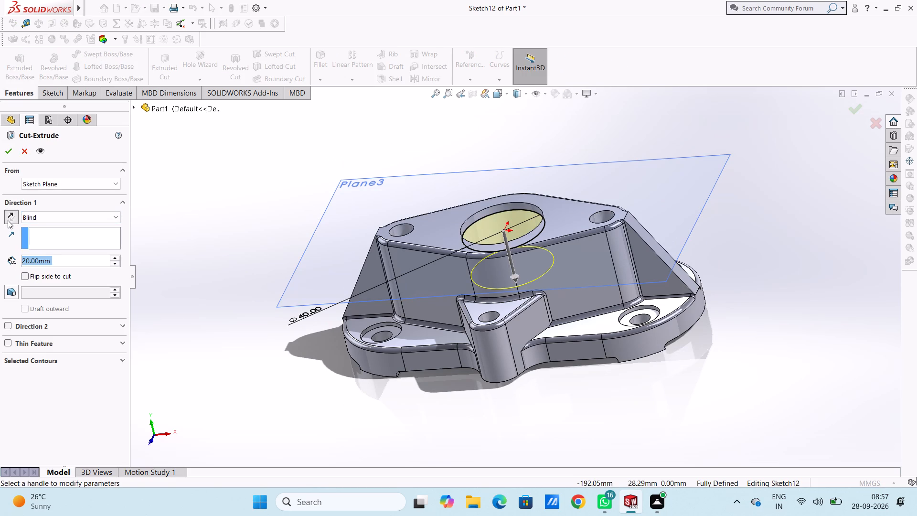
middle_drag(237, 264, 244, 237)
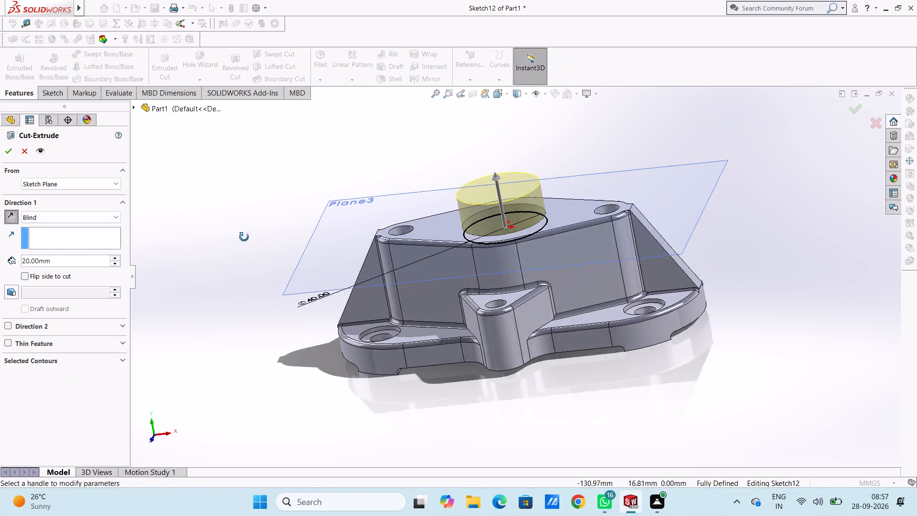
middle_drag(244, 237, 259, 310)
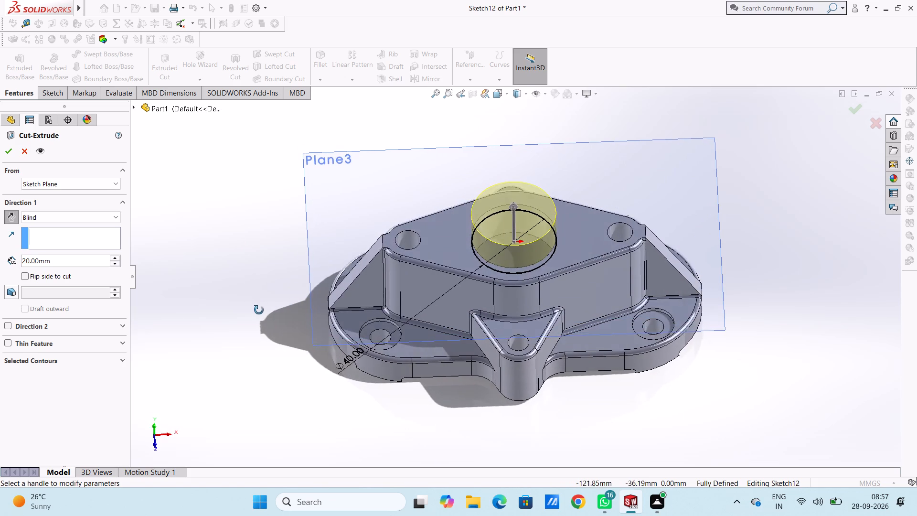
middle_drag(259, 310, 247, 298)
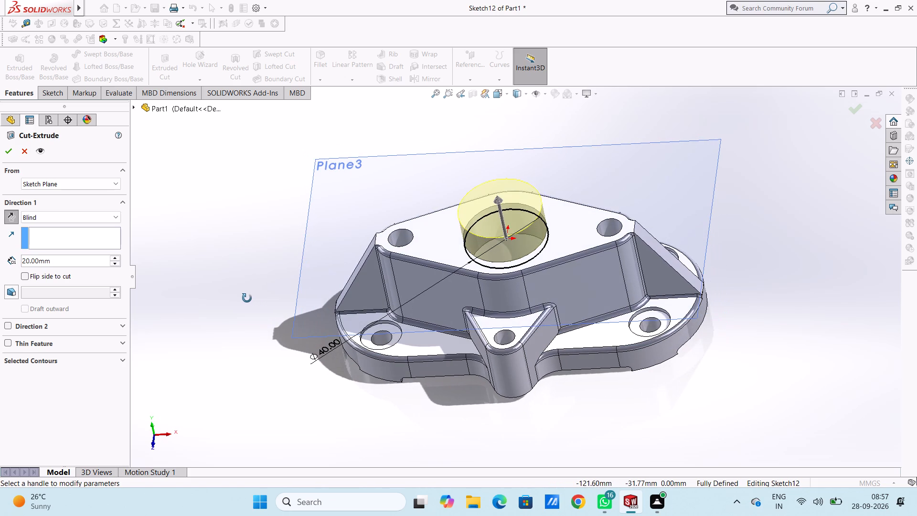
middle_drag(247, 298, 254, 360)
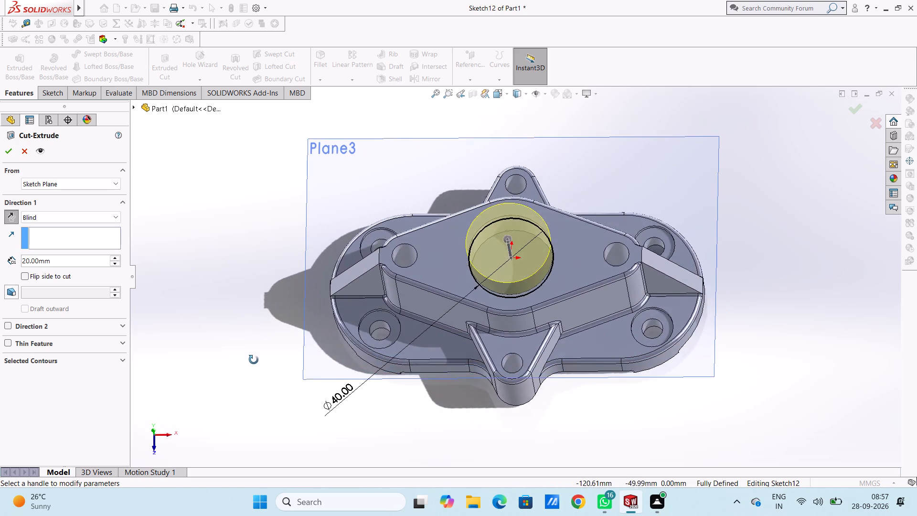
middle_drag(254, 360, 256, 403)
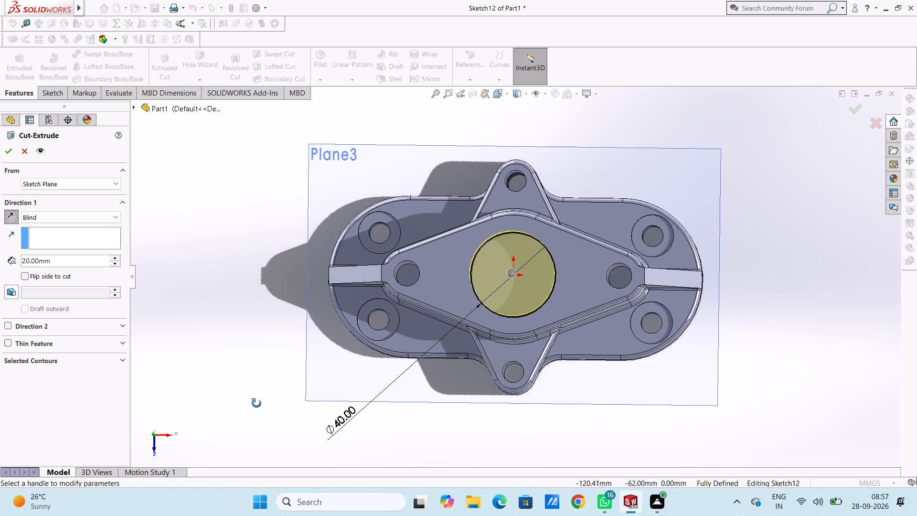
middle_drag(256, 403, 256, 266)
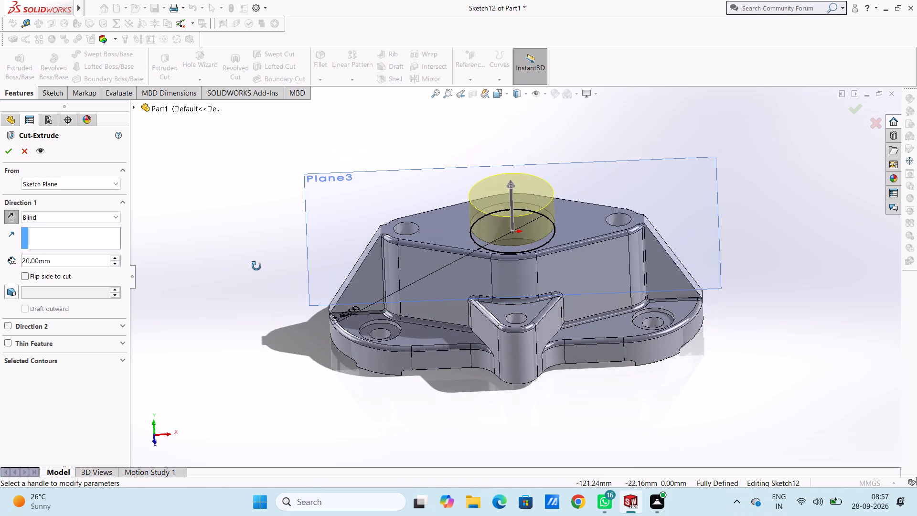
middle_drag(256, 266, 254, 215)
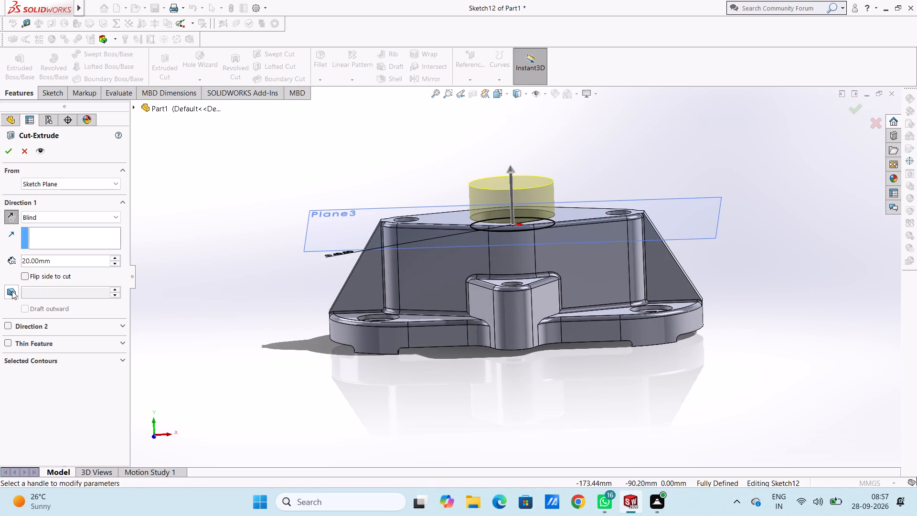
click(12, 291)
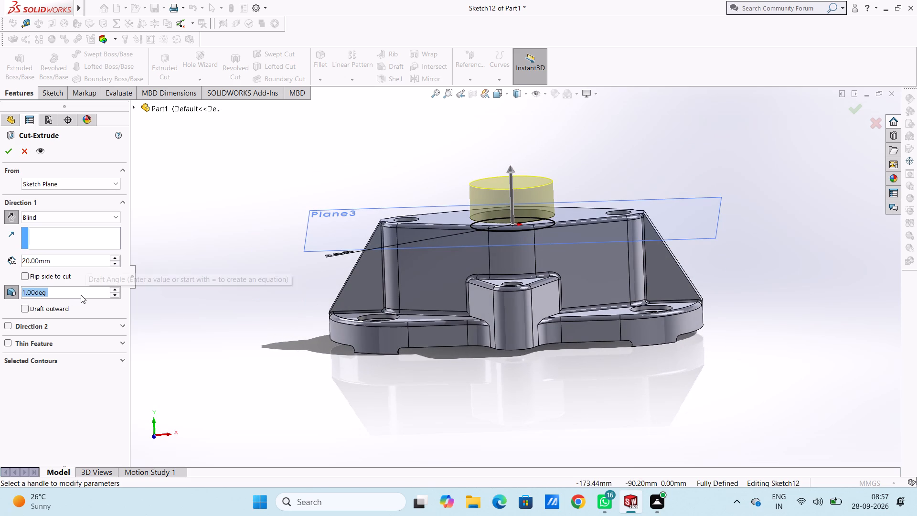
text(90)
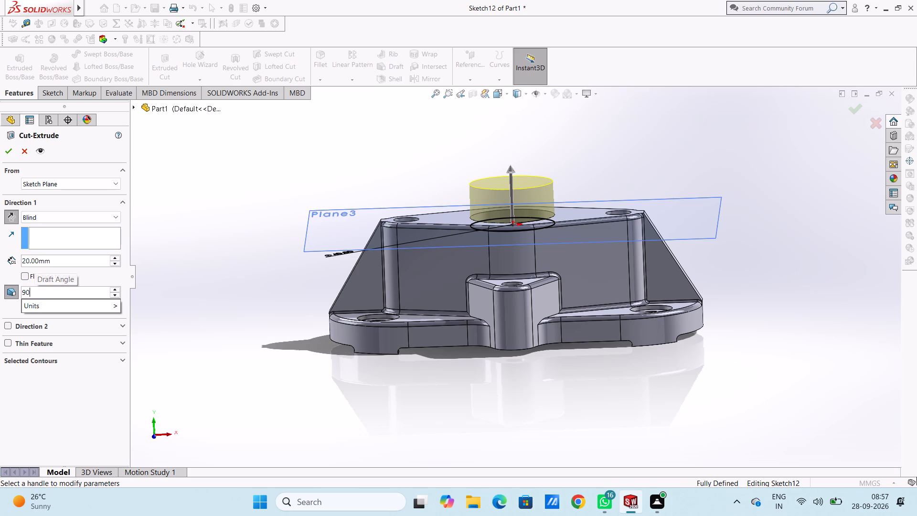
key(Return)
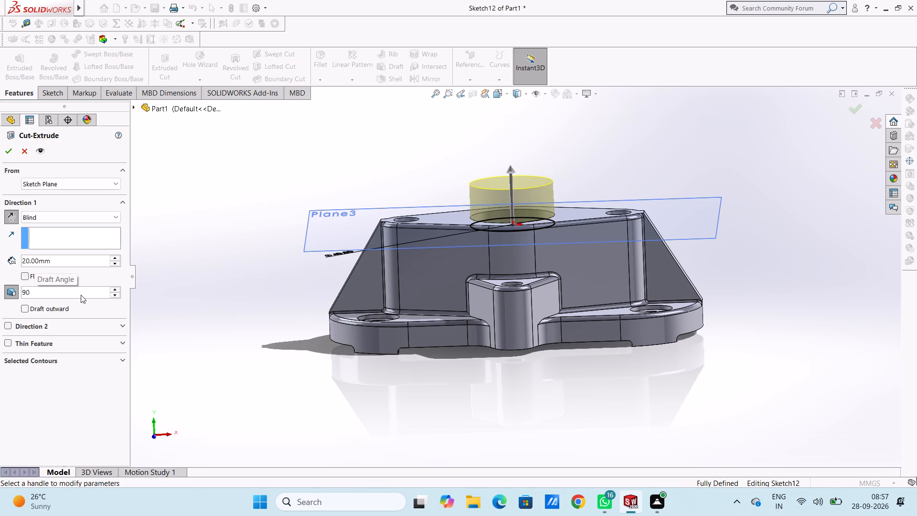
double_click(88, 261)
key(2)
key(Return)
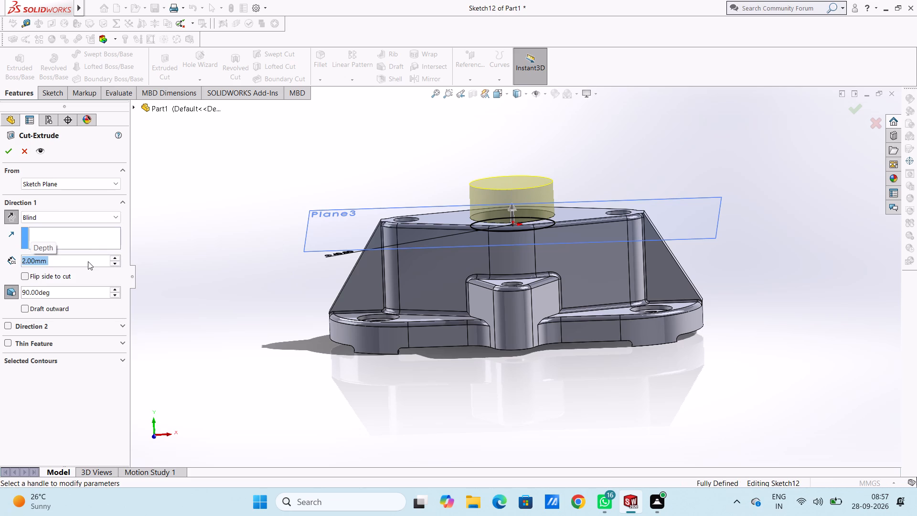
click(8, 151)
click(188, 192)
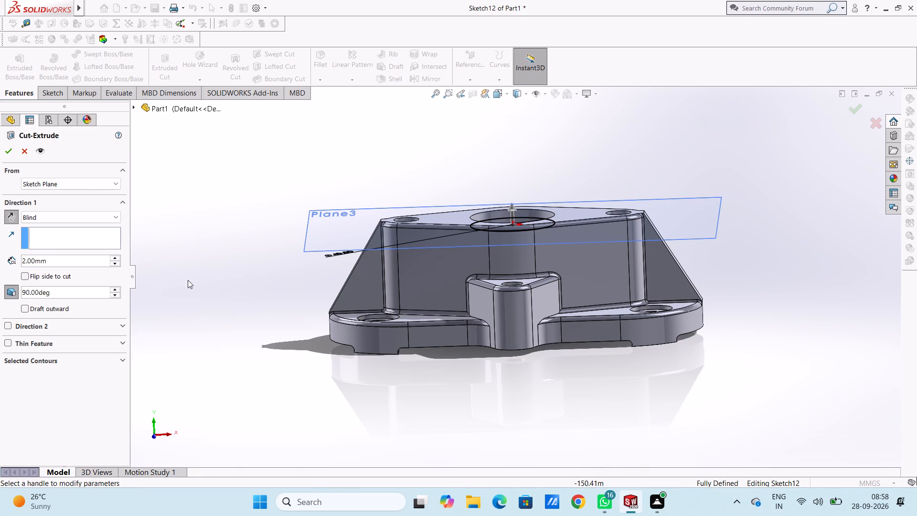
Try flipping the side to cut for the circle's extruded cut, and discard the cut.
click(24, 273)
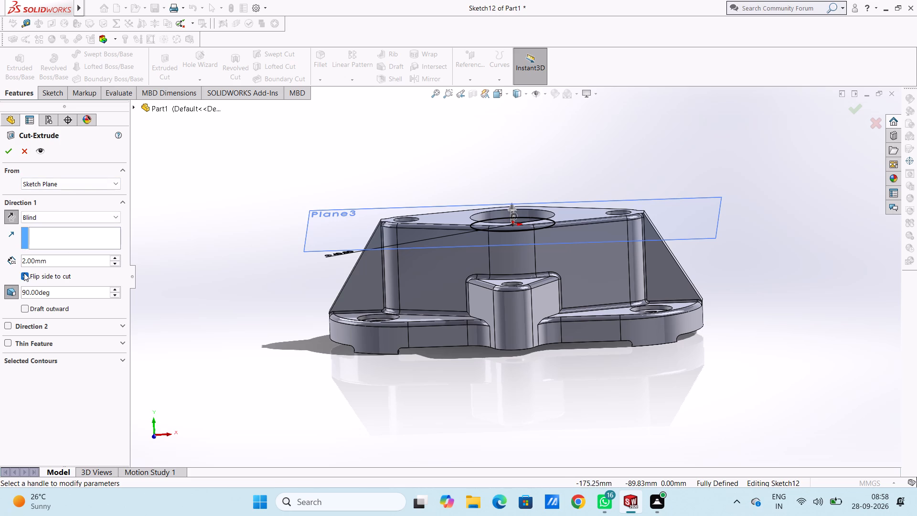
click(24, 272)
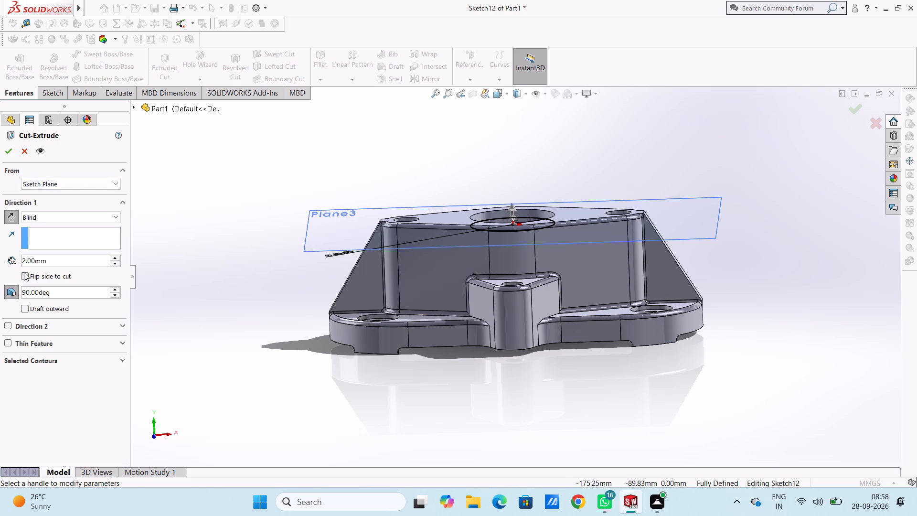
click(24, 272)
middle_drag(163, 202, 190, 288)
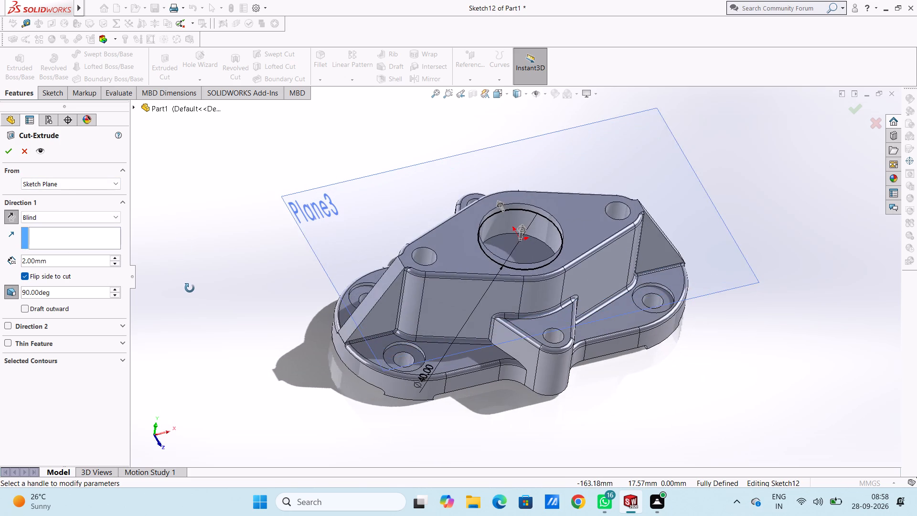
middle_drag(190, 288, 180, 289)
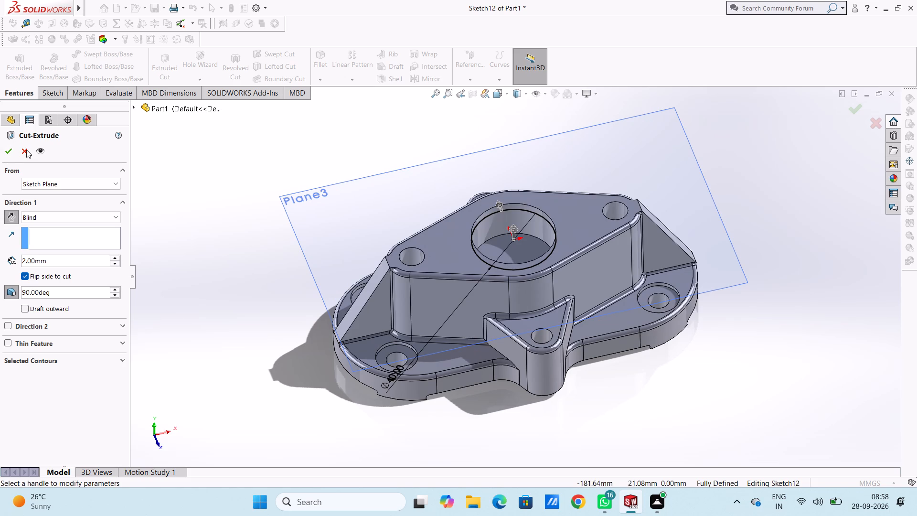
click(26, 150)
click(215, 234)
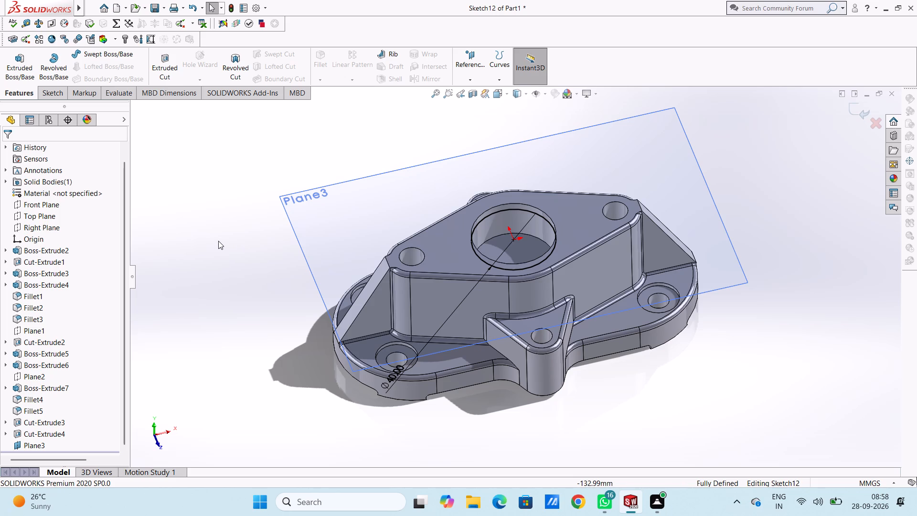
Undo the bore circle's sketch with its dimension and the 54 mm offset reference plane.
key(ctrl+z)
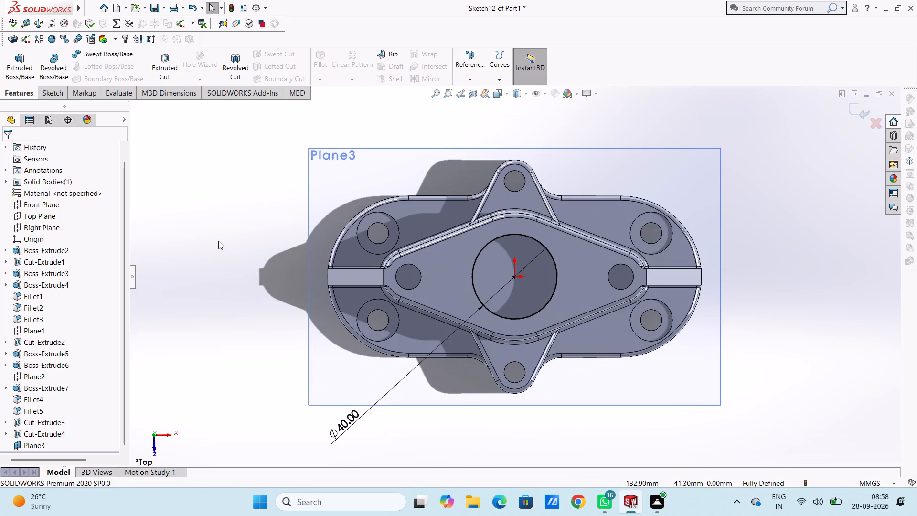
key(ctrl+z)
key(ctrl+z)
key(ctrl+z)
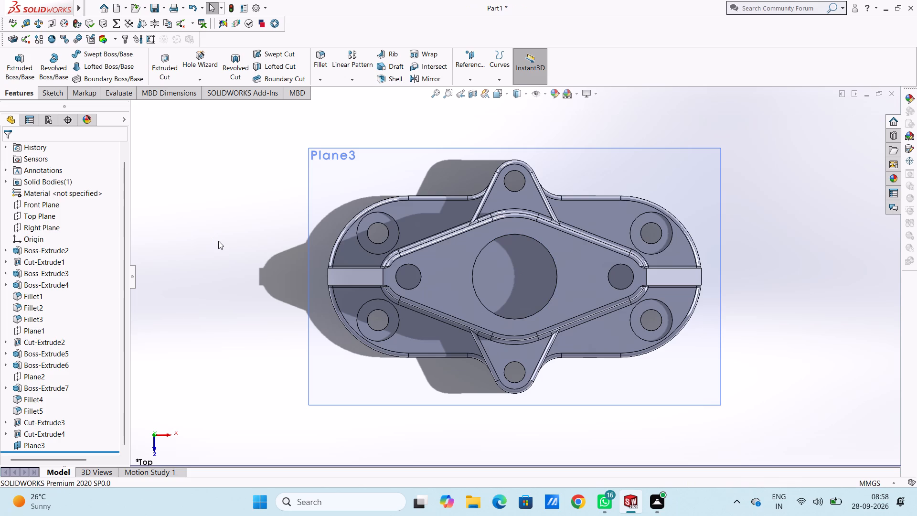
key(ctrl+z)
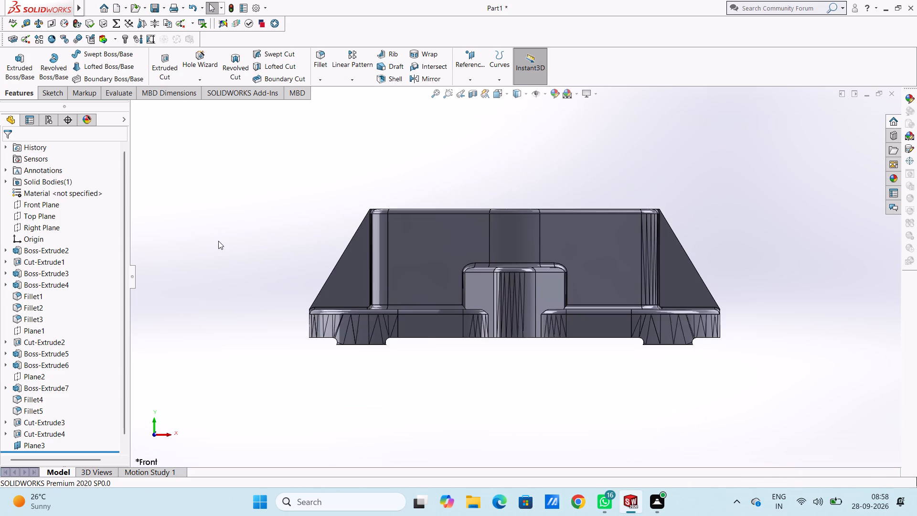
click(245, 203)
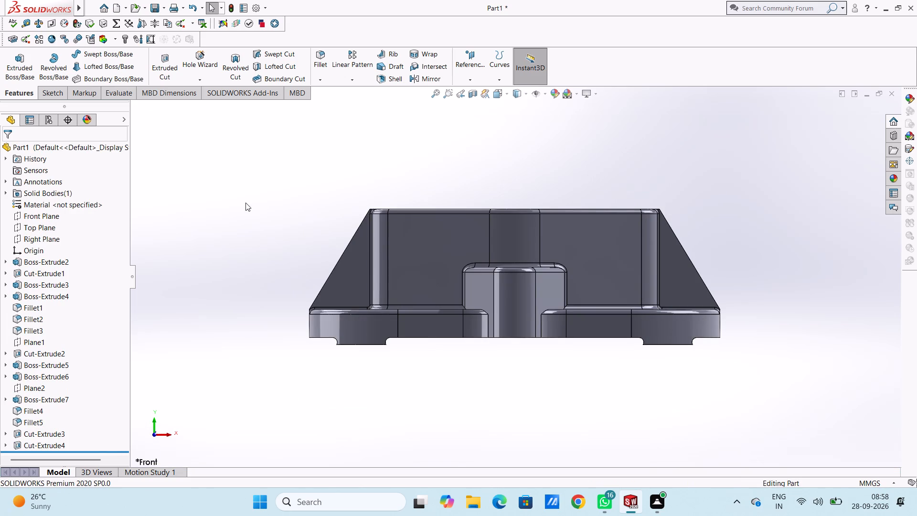
On the diamond boss's top face, sketch a circle centred on the origin with a radius of 22 mm around the central bore.
key(ctrl+5)
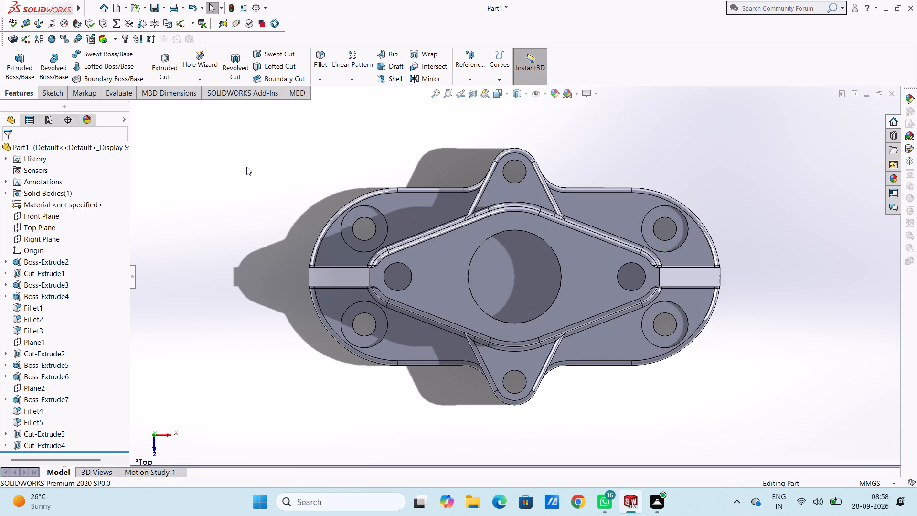
click(447, 273)
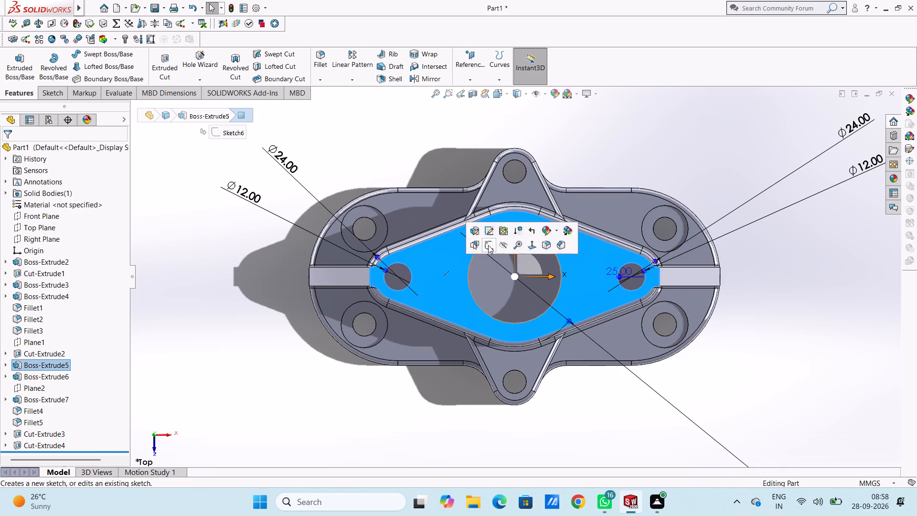
click(488, 245)
click(438, 161)
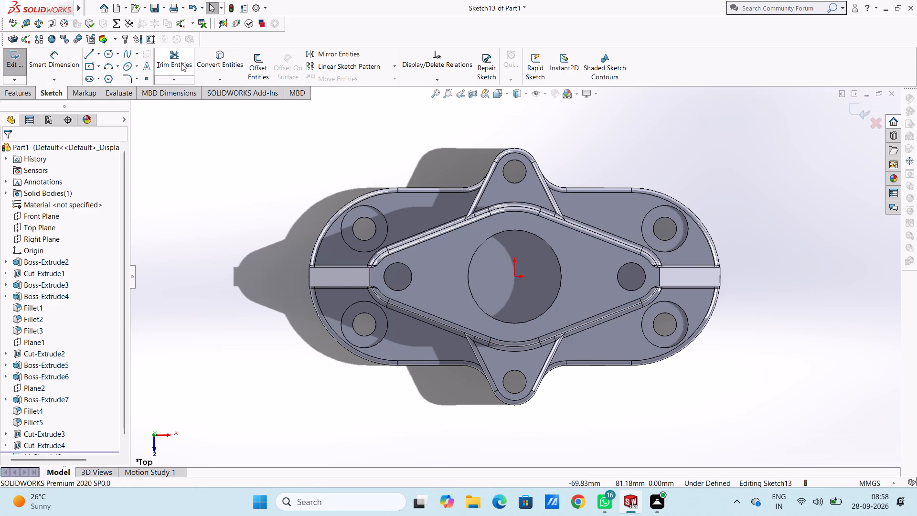
click(111, 53)
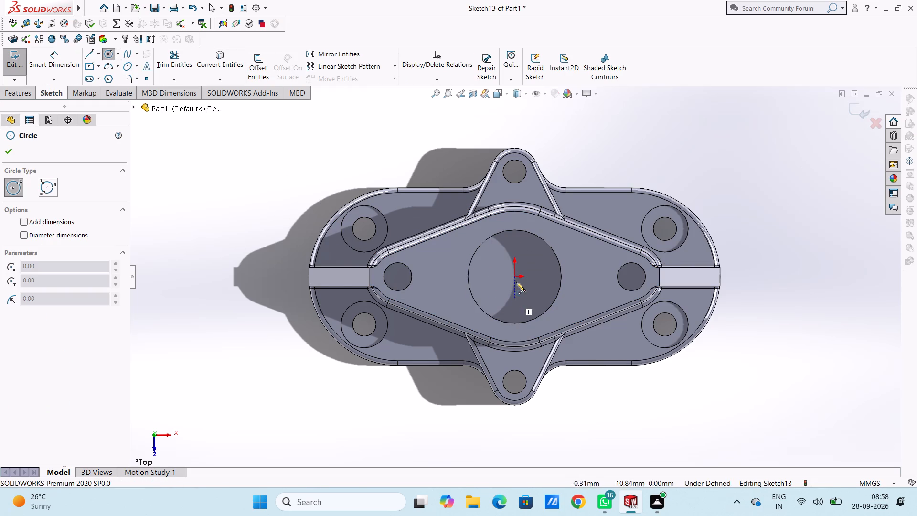
click(515, 276)
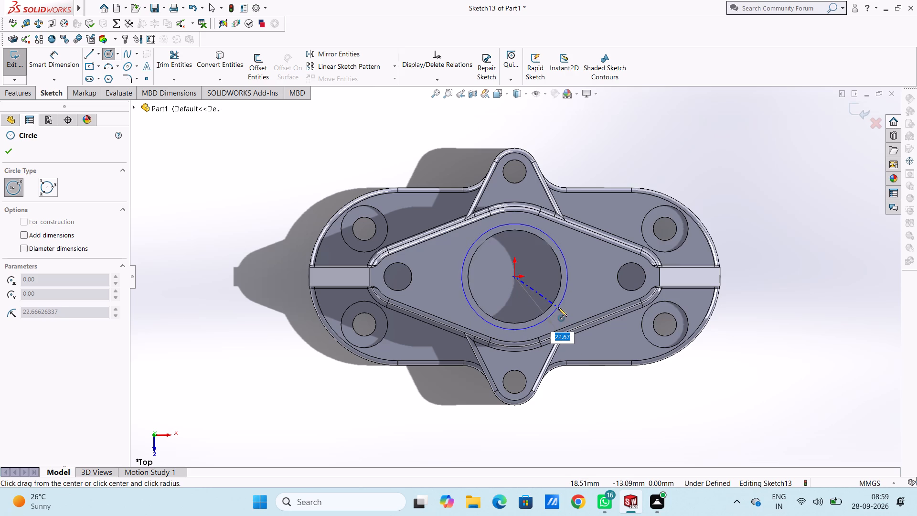
text(22)
key(Return)
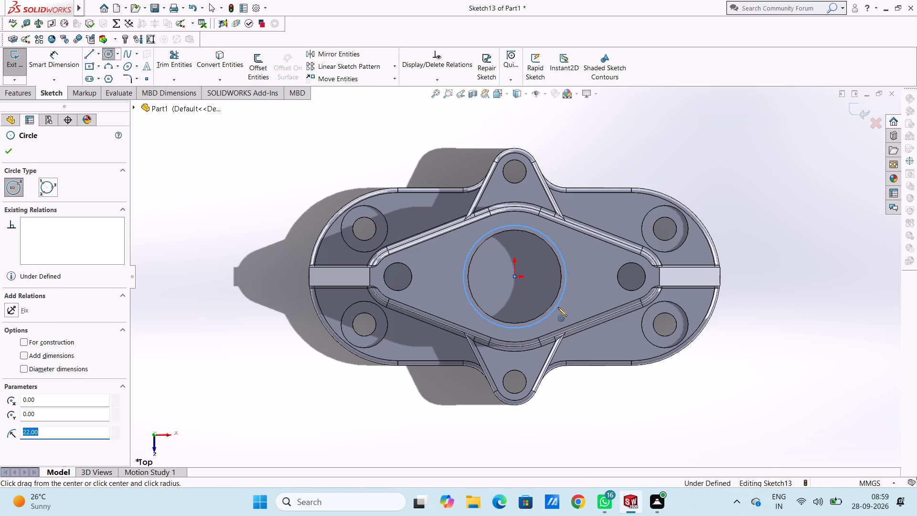
Add a diameter dimension to the sketched circle around the central bore.
key(Escape)
key(Escape)
click(64, 59)
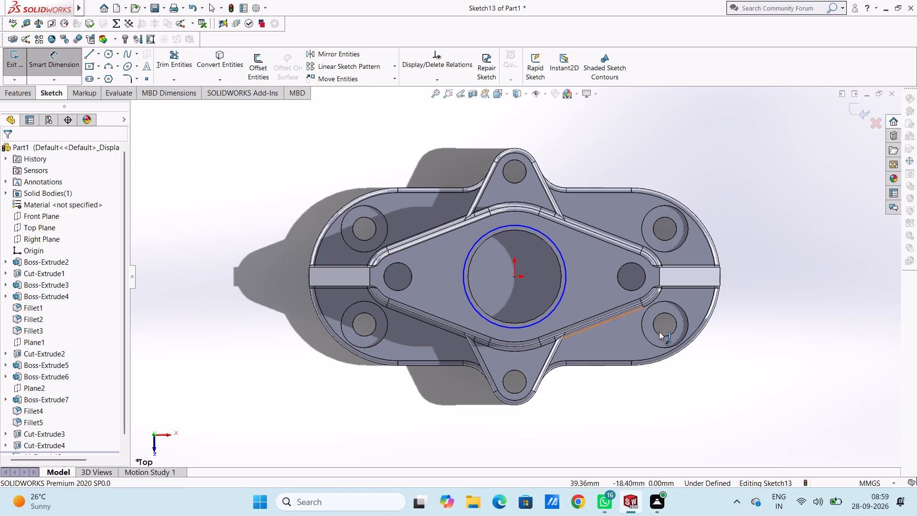
click(563, 254)
click(720, 159)
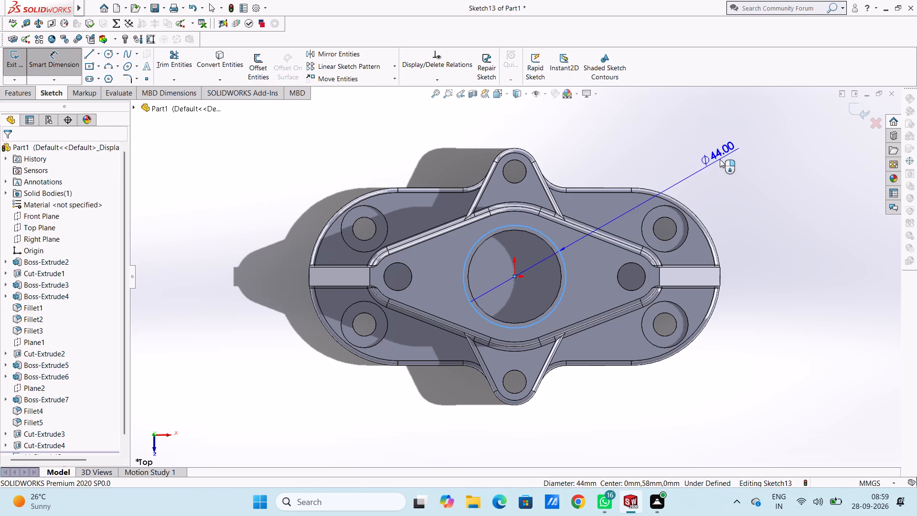
click(680, 147)
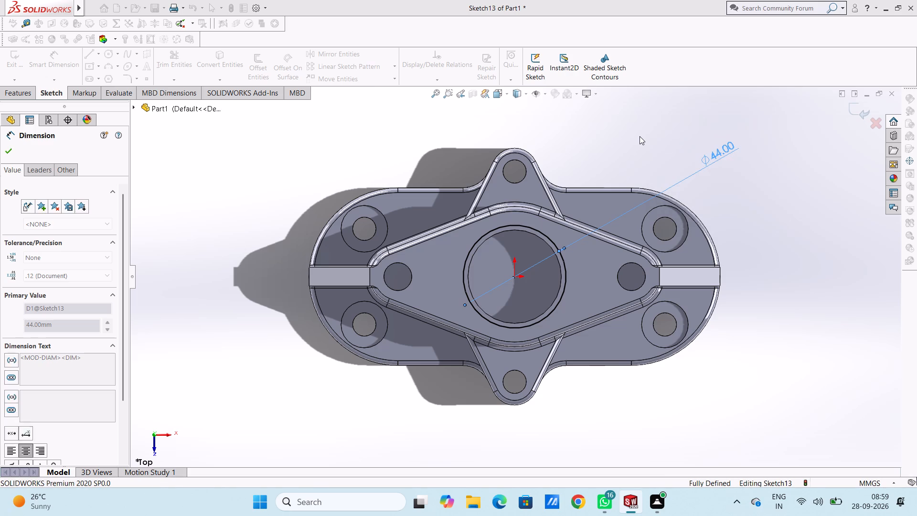
click(640, 136)
key(Escape)
key(Escape)
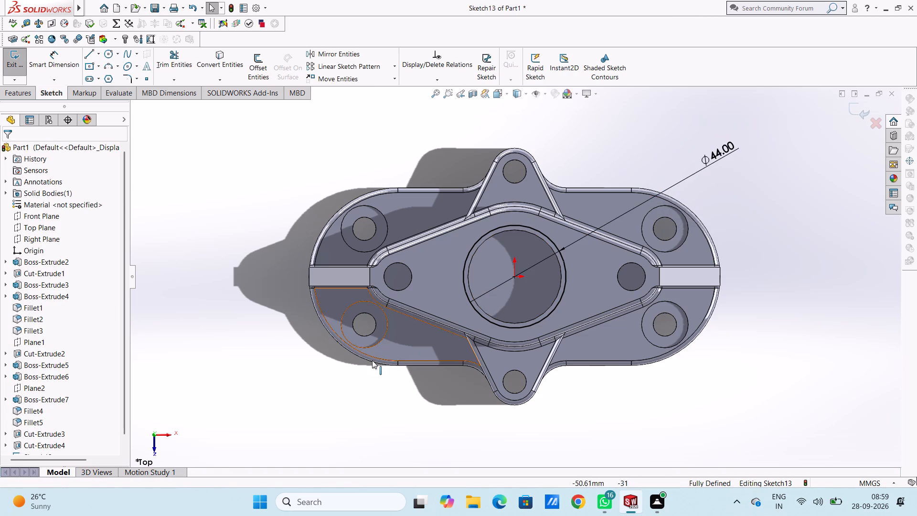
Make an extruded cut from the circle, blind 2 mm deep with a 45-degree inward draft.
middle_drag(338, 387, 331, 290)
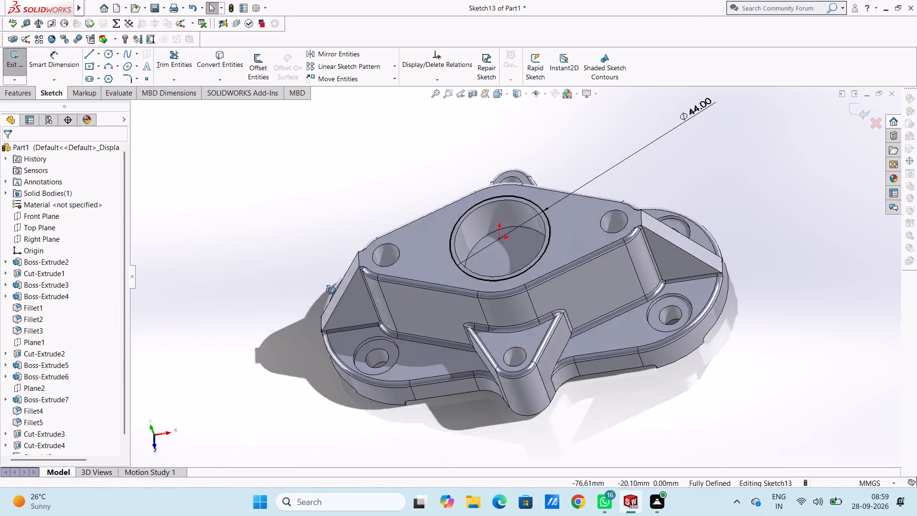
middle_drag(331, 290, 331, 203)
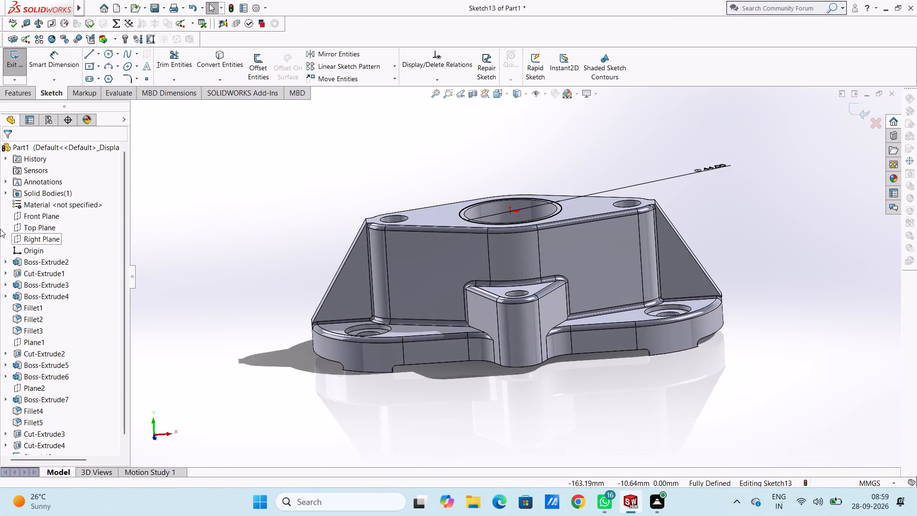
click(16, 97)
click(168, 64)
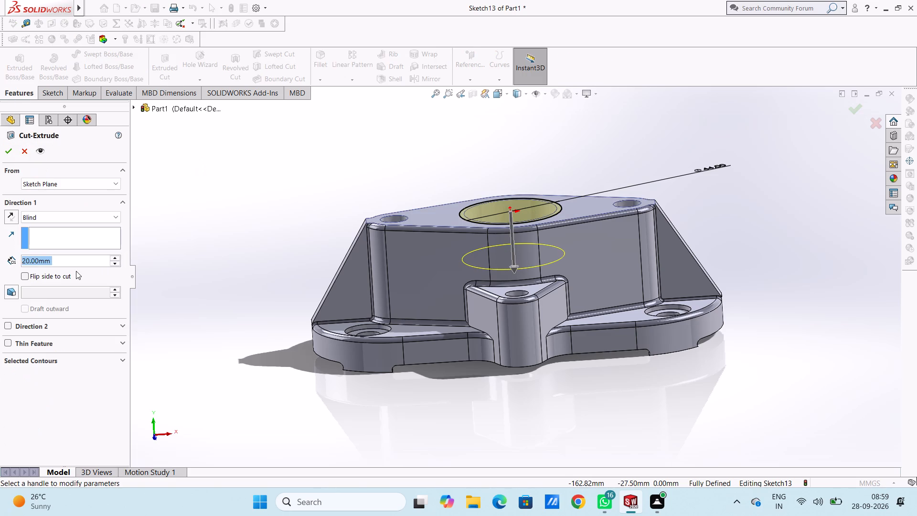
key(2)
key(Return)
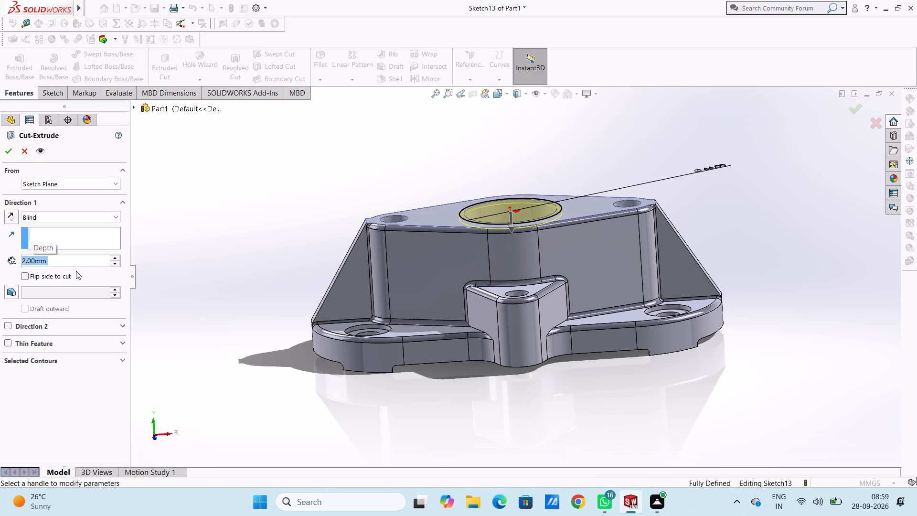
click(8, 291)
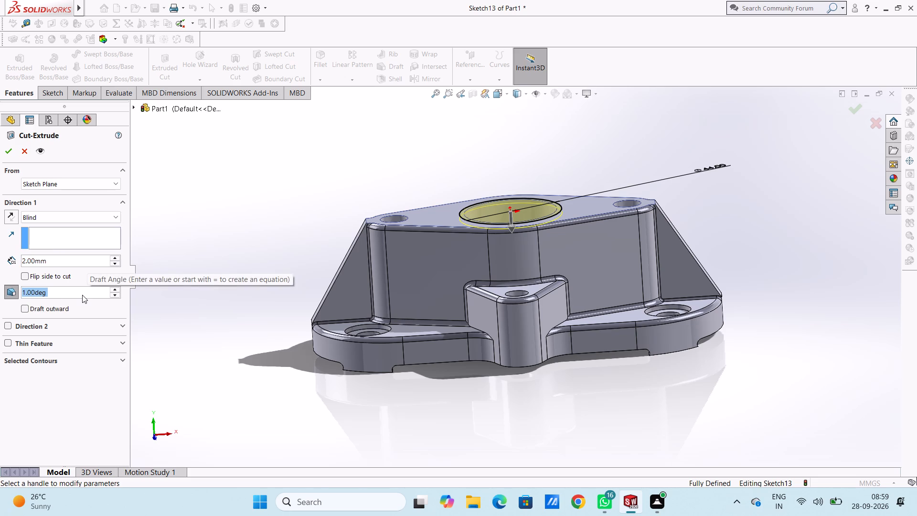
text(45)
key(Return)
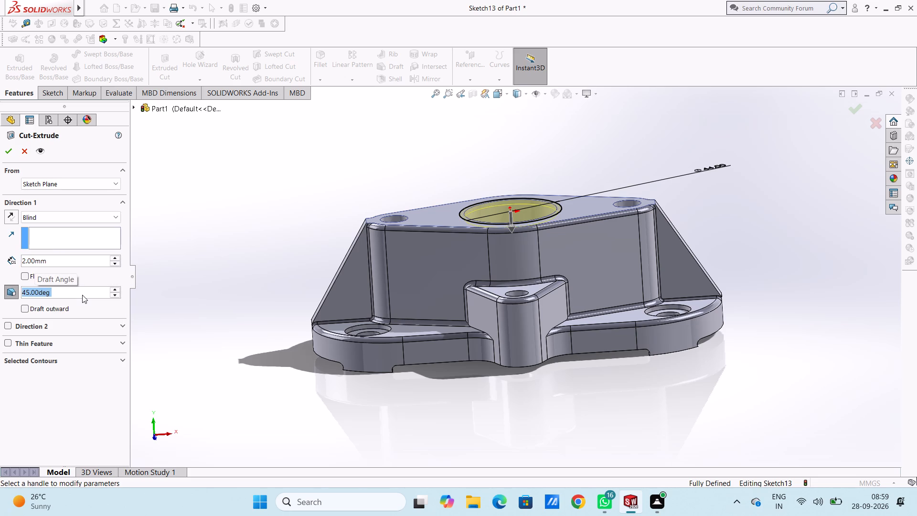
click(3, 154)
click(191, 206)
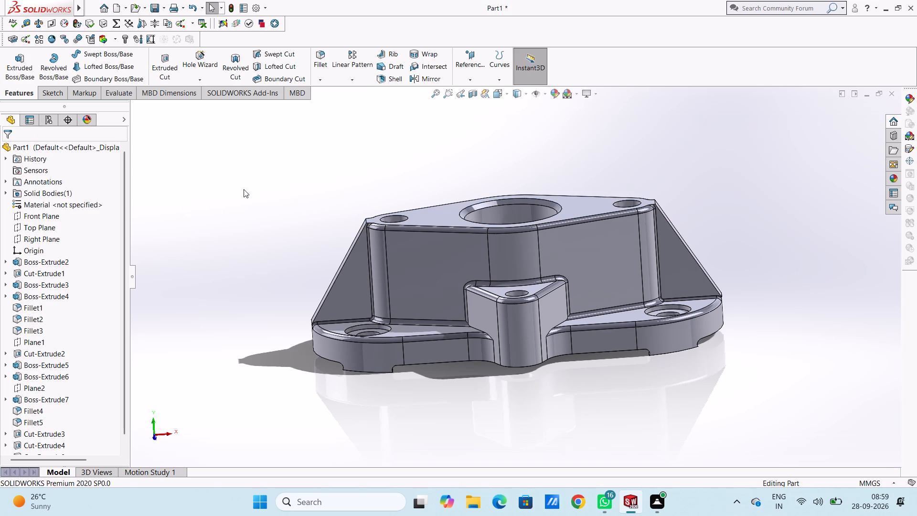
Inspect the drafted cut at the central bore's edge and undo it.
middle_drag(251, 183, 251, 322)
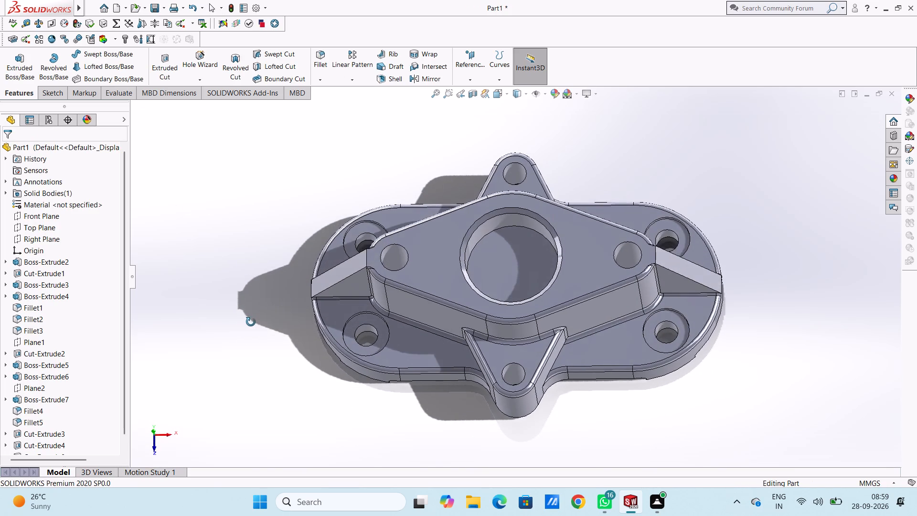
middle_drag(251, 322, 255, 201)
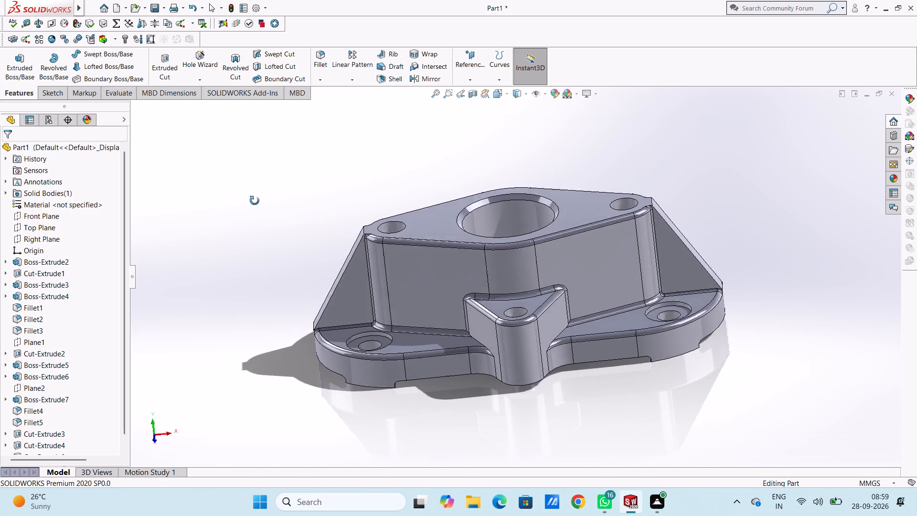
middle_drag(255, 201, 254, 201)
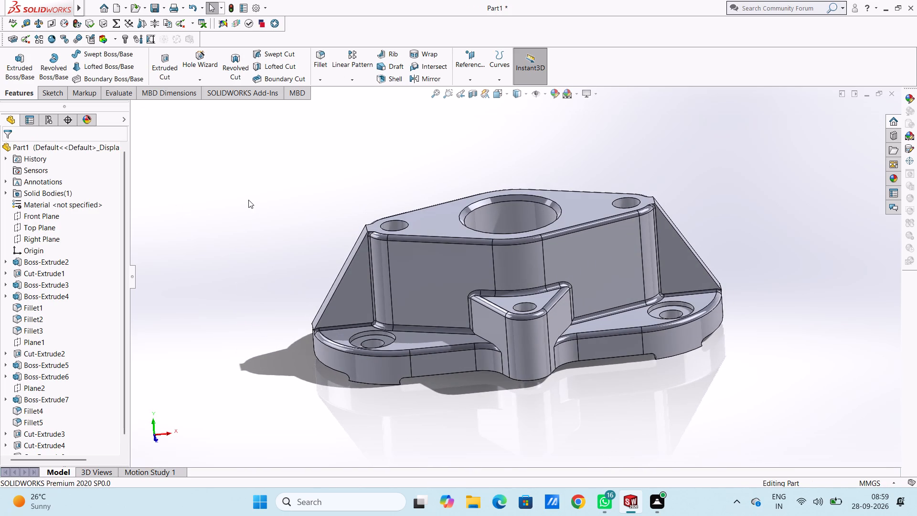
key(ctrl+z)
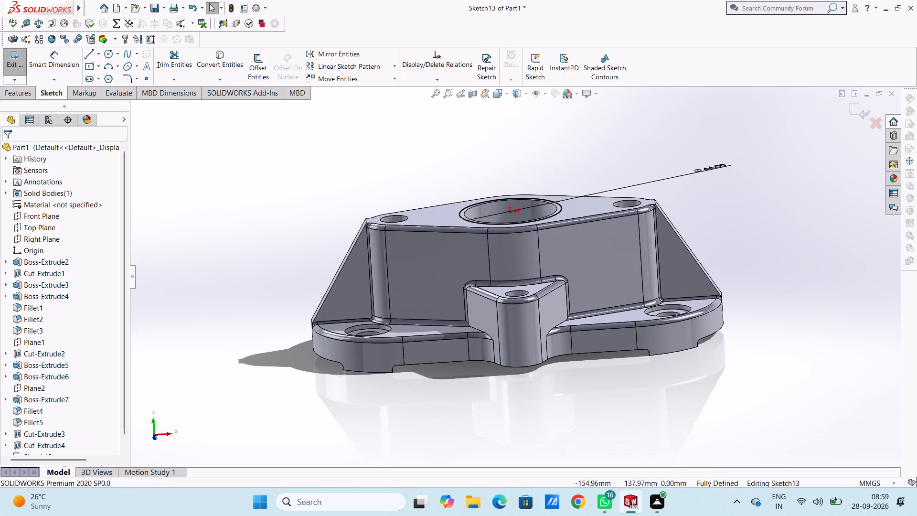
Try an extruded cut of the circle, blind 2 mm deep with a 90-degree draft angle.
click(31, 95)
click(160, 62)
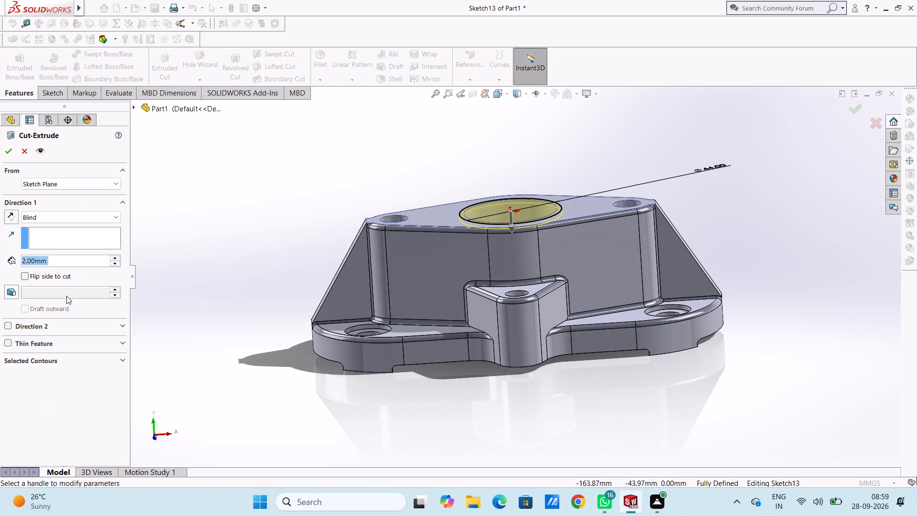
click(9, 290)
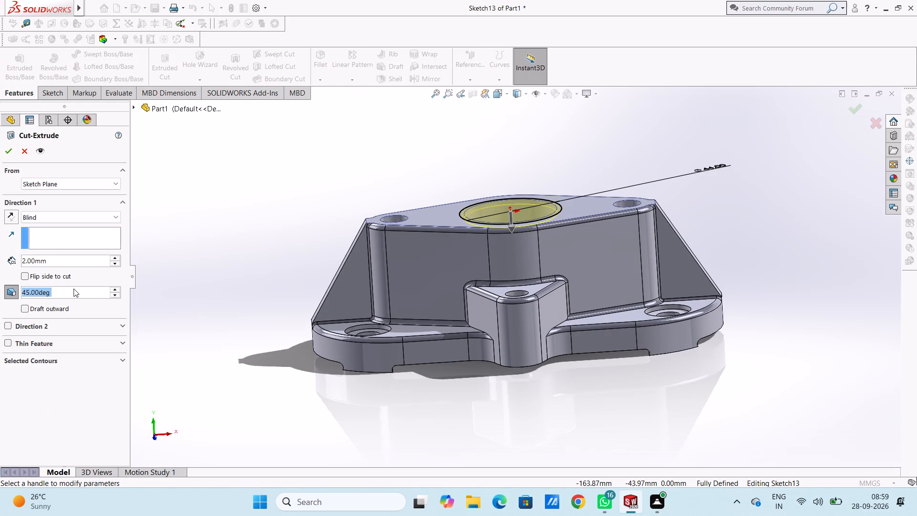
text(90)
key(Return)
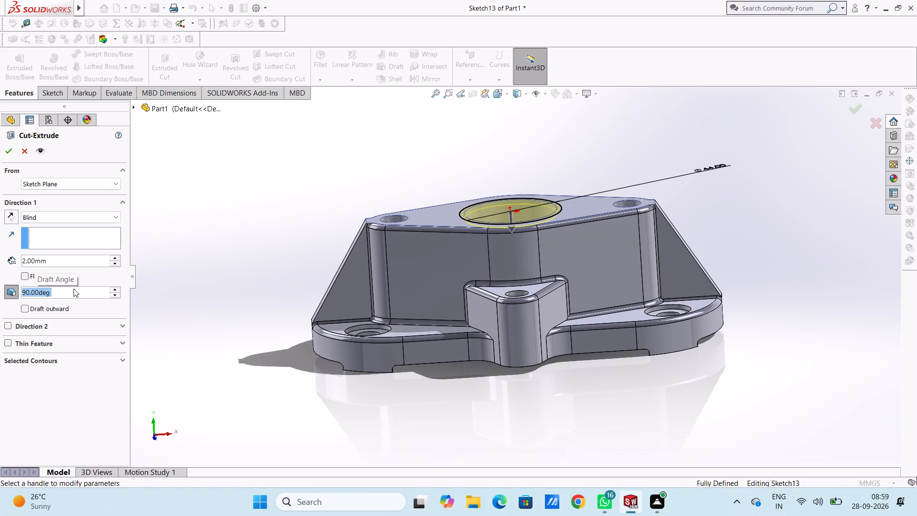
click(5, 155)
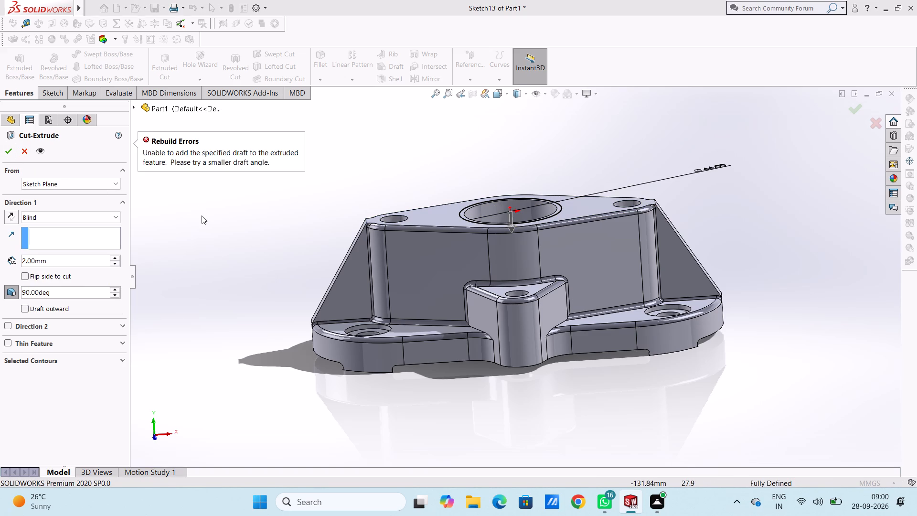
Set the circle's extruded cut to a 45-degree draft angle and complete the 2 mm deep cut.
double_click(74, 289)
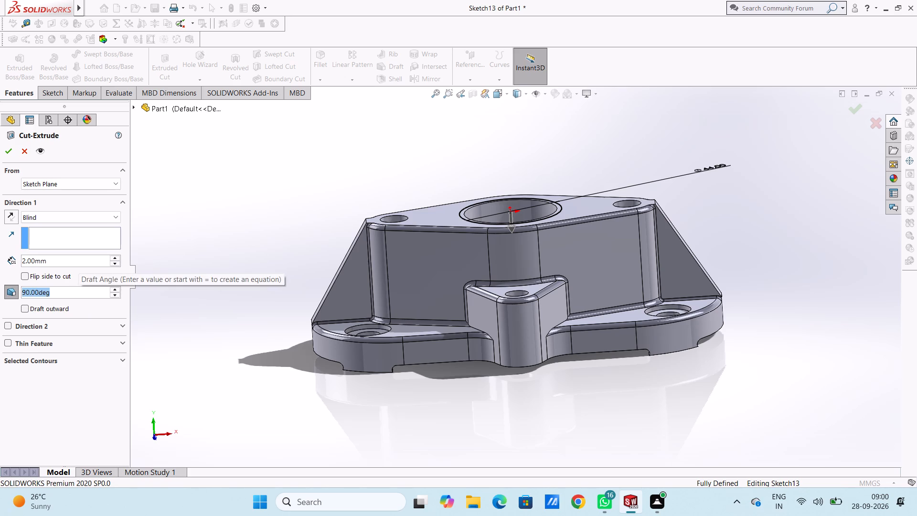
text(45)
key(Return)
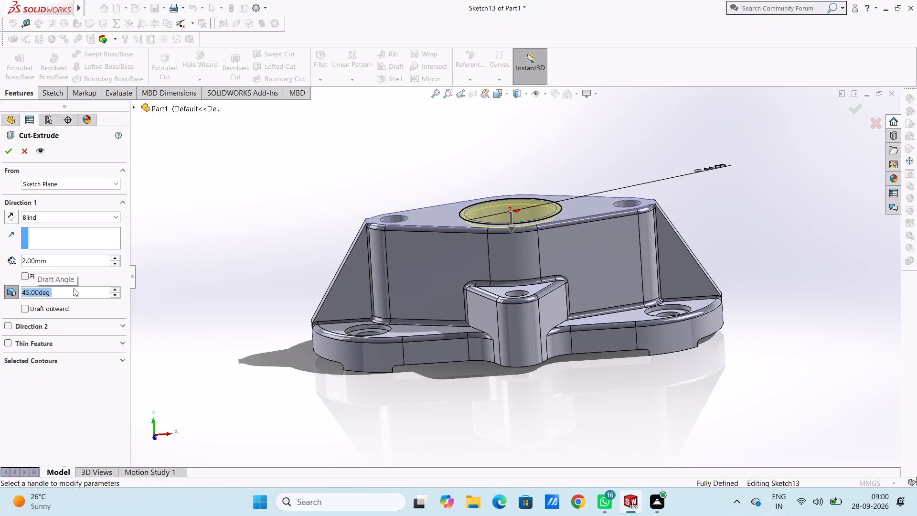
click(6, 147)
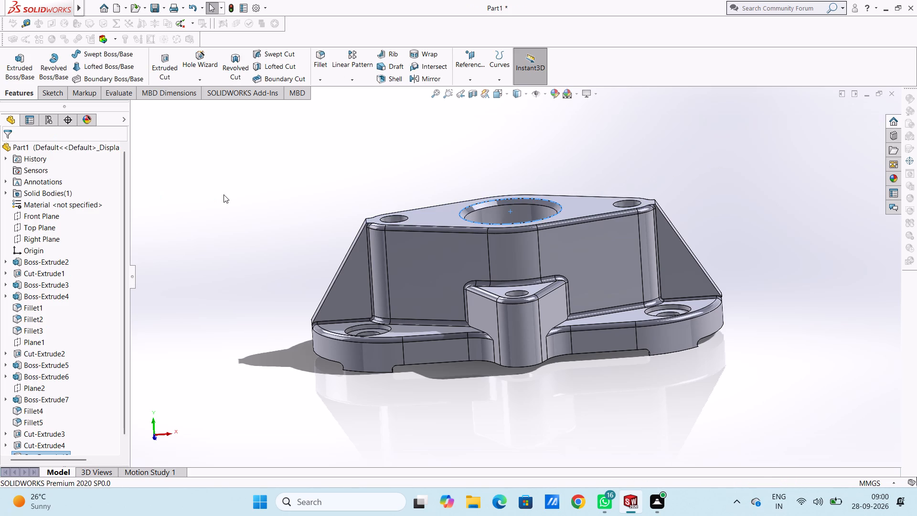
click(224, 194)
Start a sketch on the central bore's floor and draw a circle about 5.5 mm in radius centred on the origin.
middle_drag(272, 177, 212, 262)
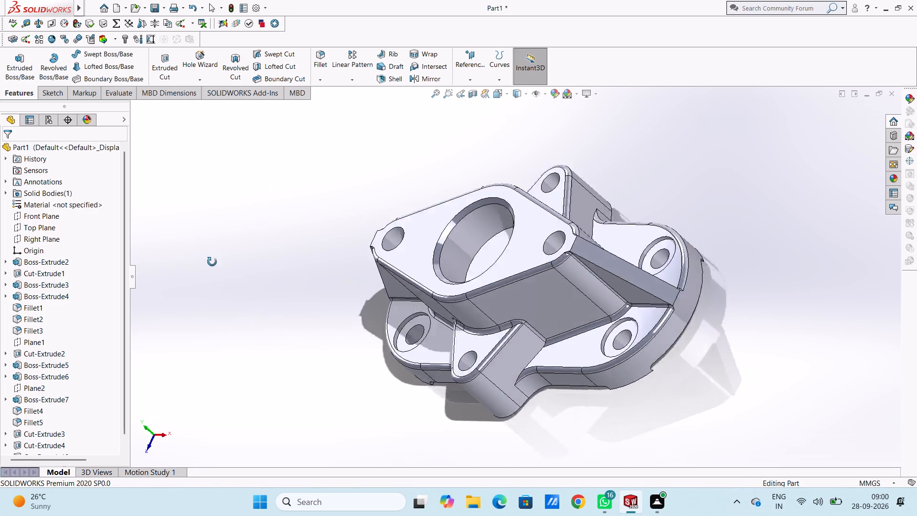
middle_drag(212, 262, 275, 200)
scroll(275, 200, down, 1)
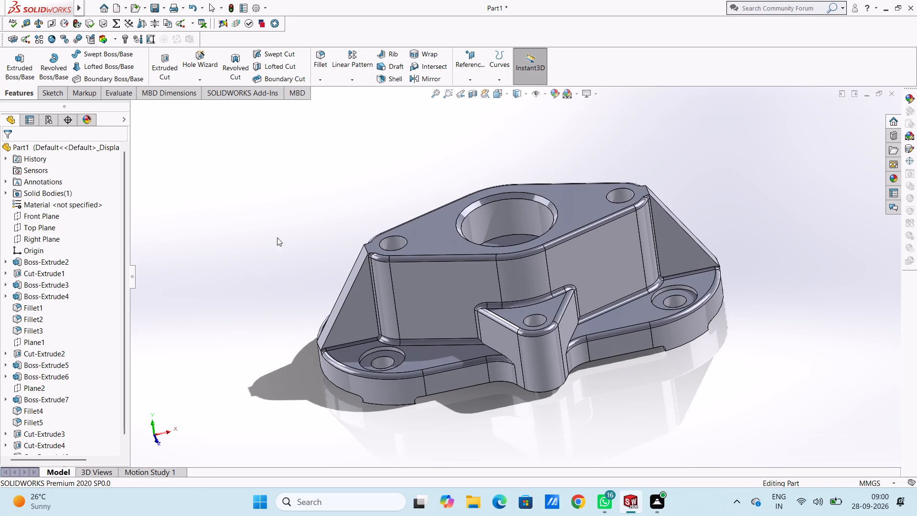
middle_click(277, 236)
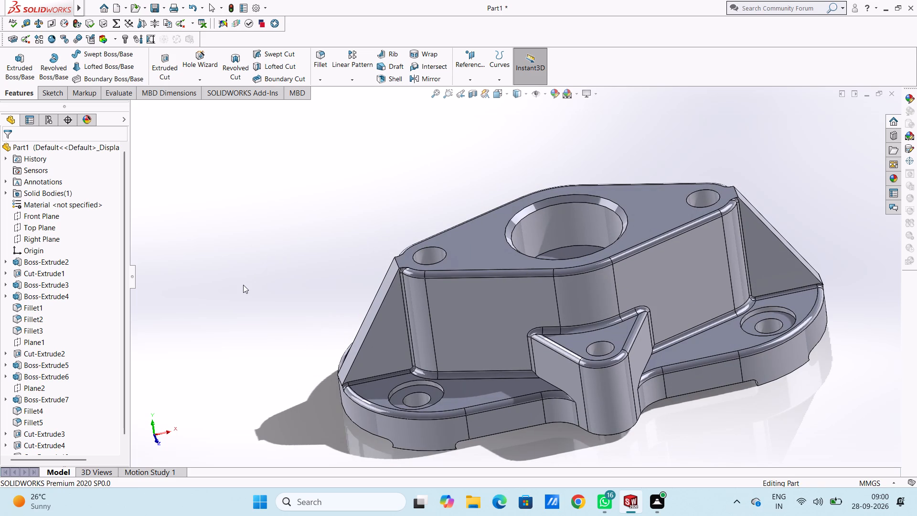
key(ctrl+5)
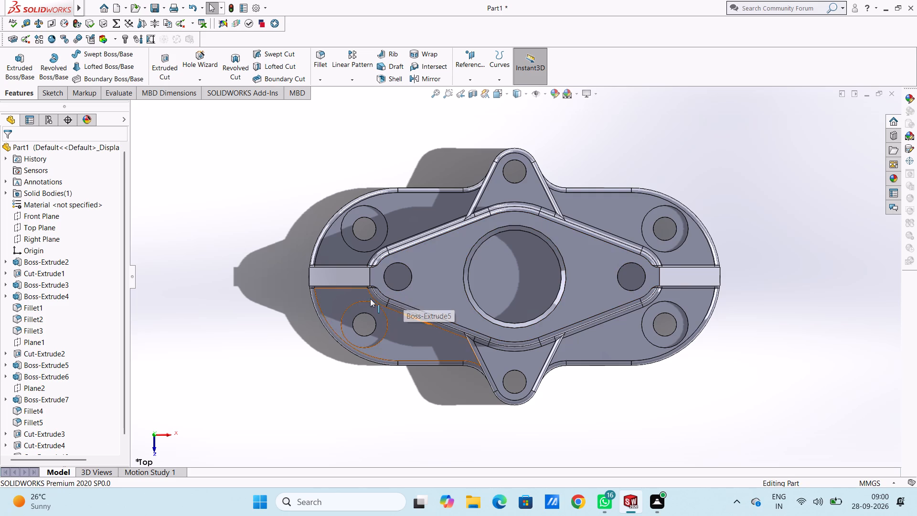
click(513, 288)
click(553, 260)
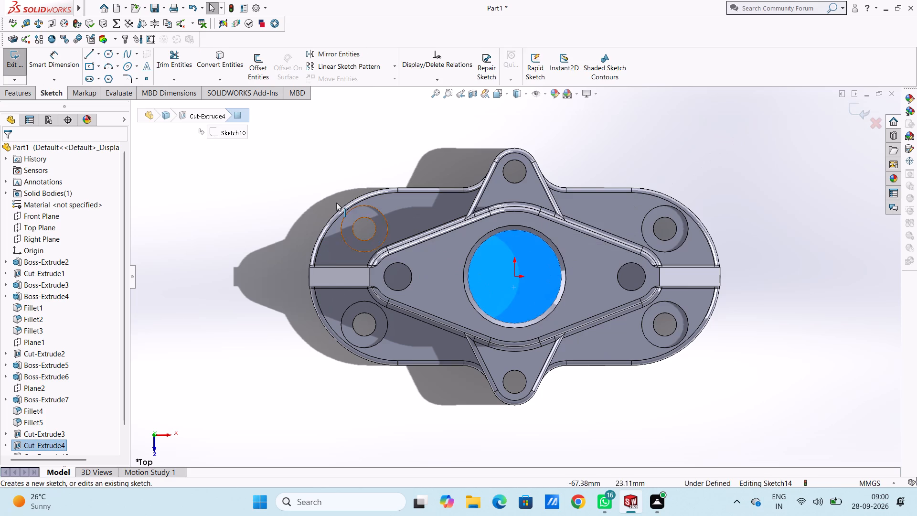
click(258, 169)
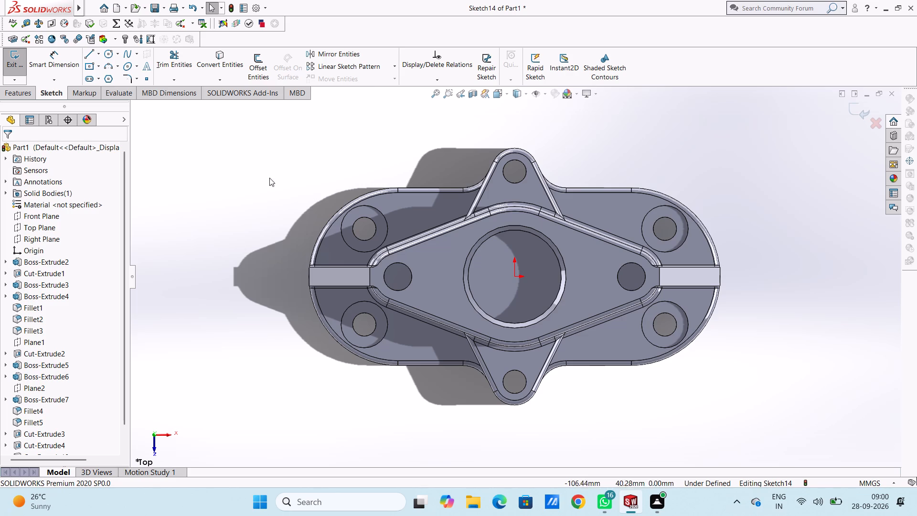
click(105, 55)
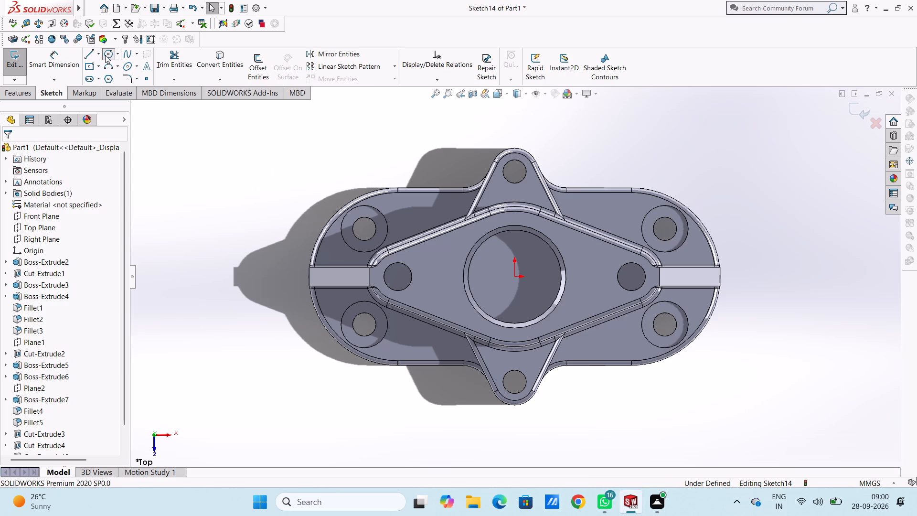
click(514, 276)
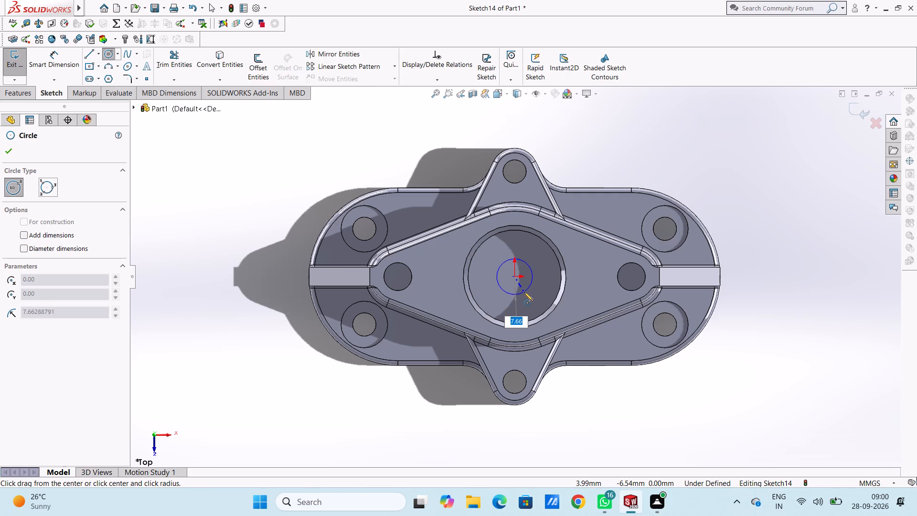
click(522, 287)
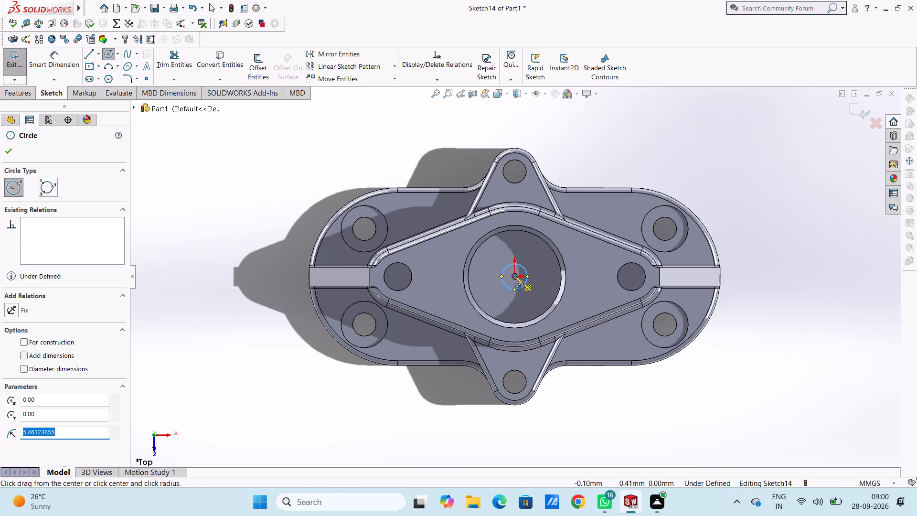
Draw a second circle centred on the origin with a radius of 10 mm on the bore's floor.
click(514, 276)
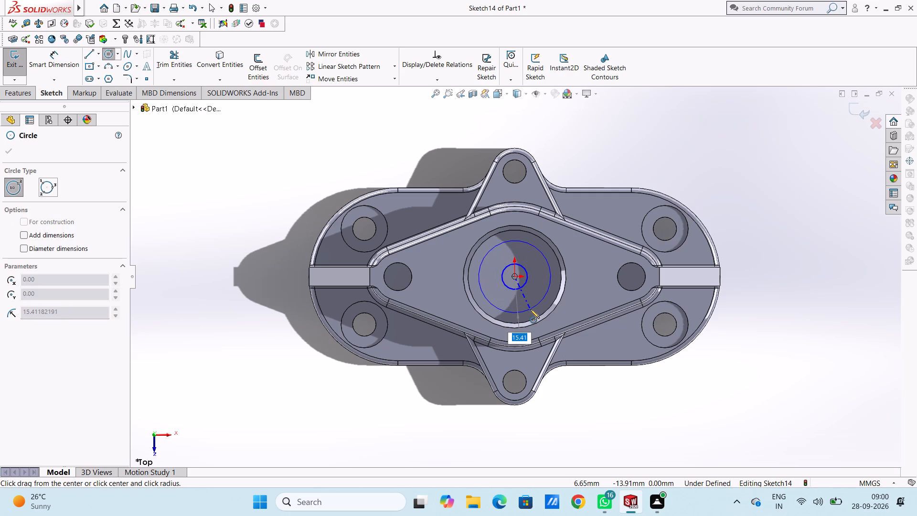
text(10)
key(Return)
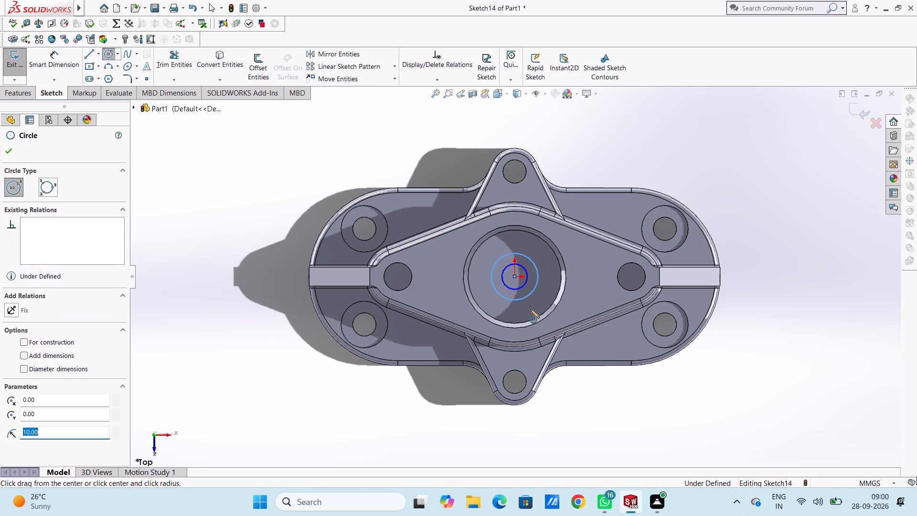
click(8, 150)
Dimension the two concentric circles on the bore's floor, the outer at 20 mm diameter and the inner at 10 mm.
click(49, 59)
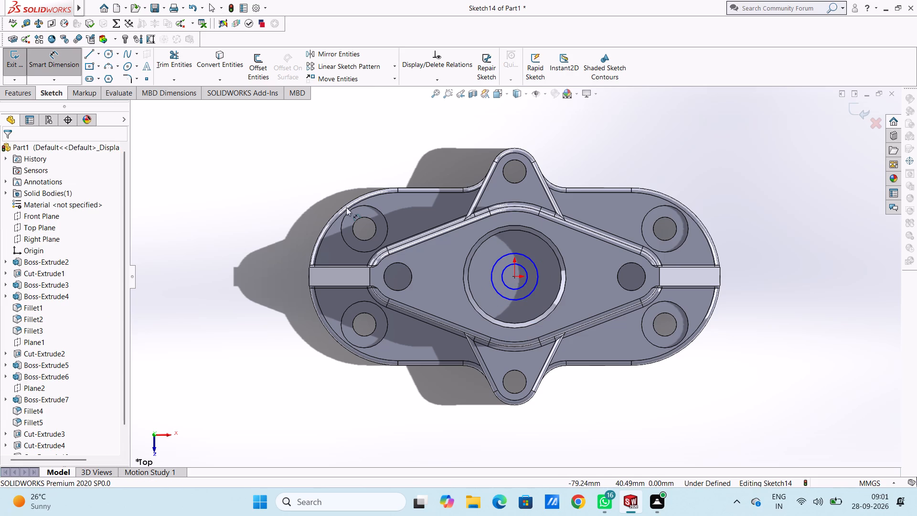
click(533, 263)
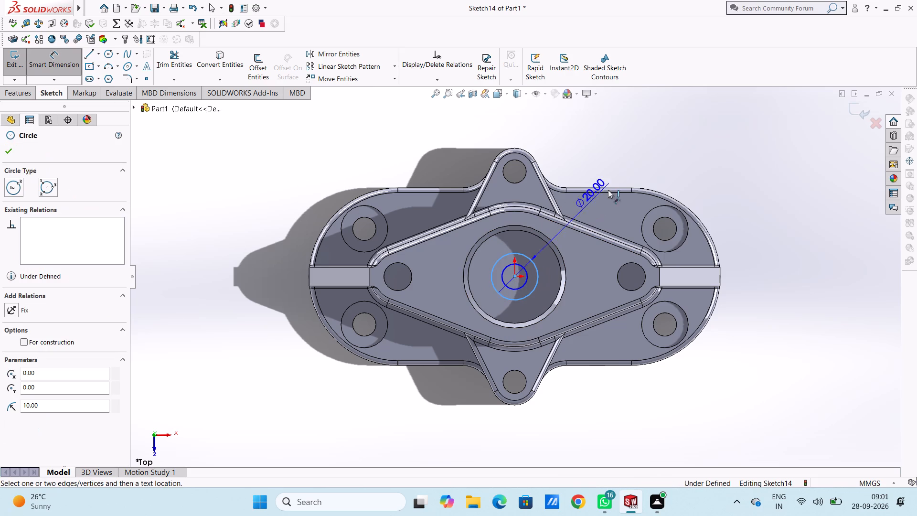
click(705, 142)
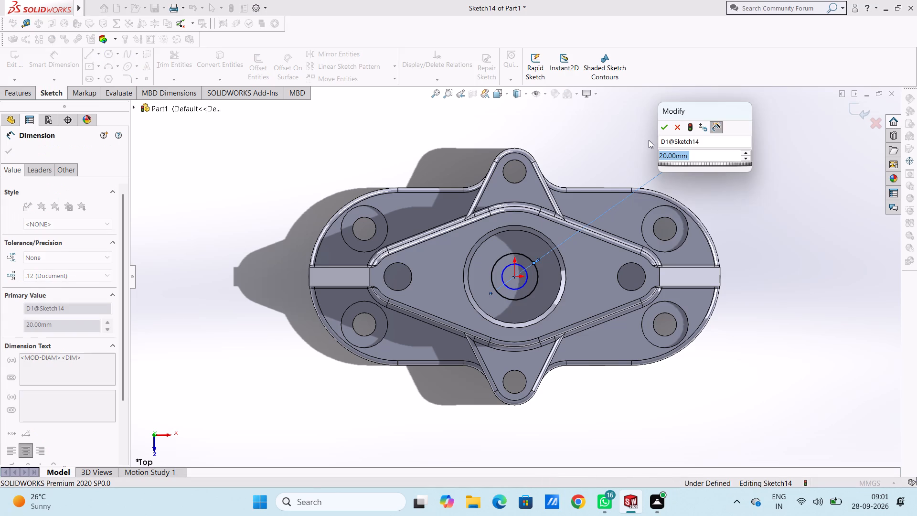
click(665, 126)
click(630, 137)
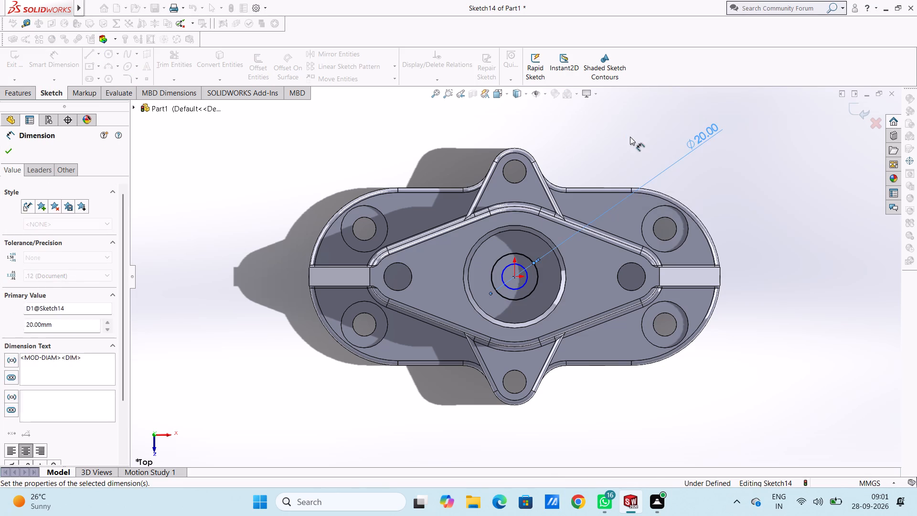
click(527, 271)
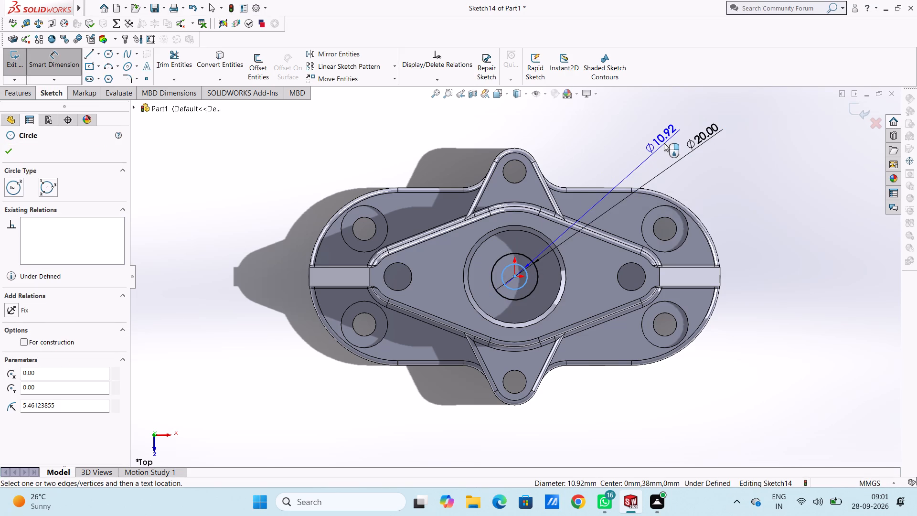
click(664, 140)
text(10)
key(Return)
click(593, 126)
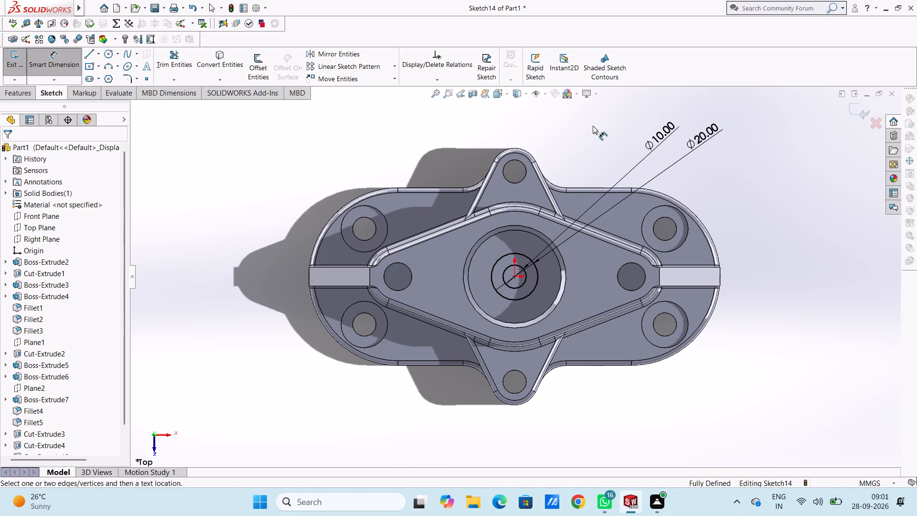
Extrude the ring between the two circles as a blind boss 10 mm high, merged with the body.
click(15, 96)
click(13, 70)
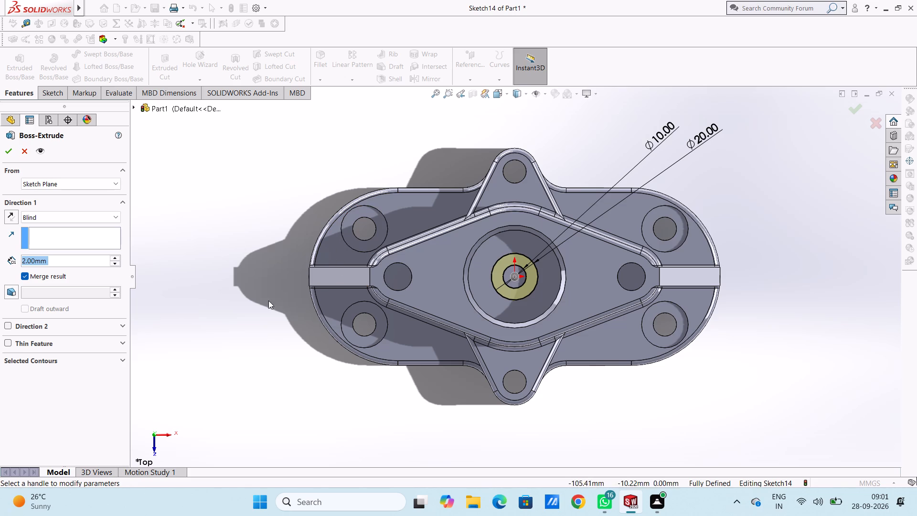
middle_drag(257, 301, 248, 174)
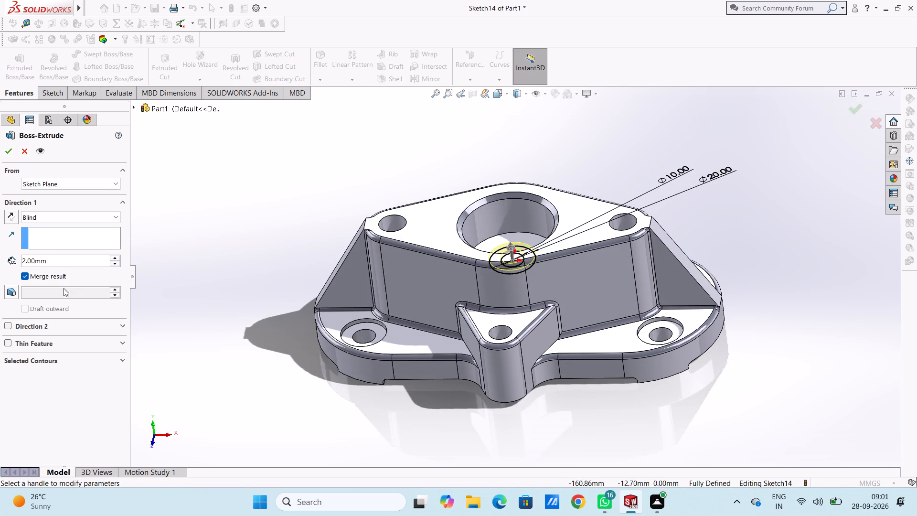
double_click(63, 257)
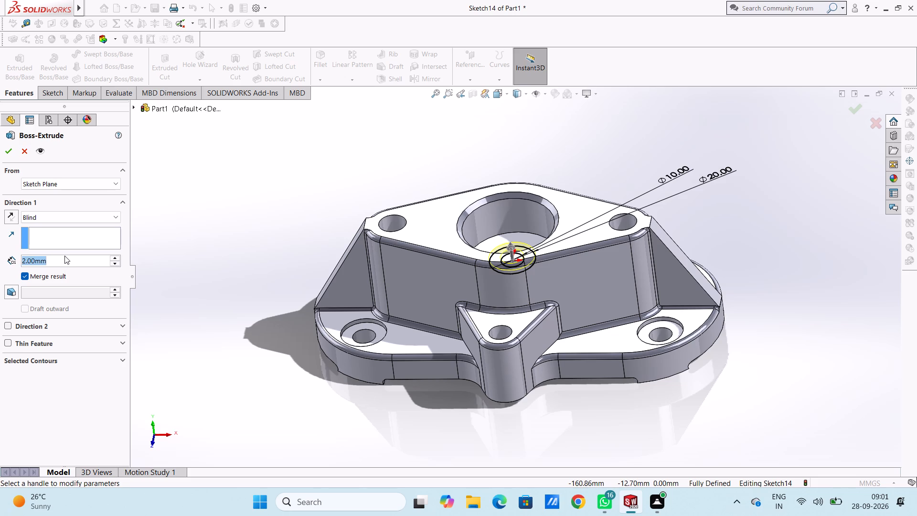
key(5)
key(Return)
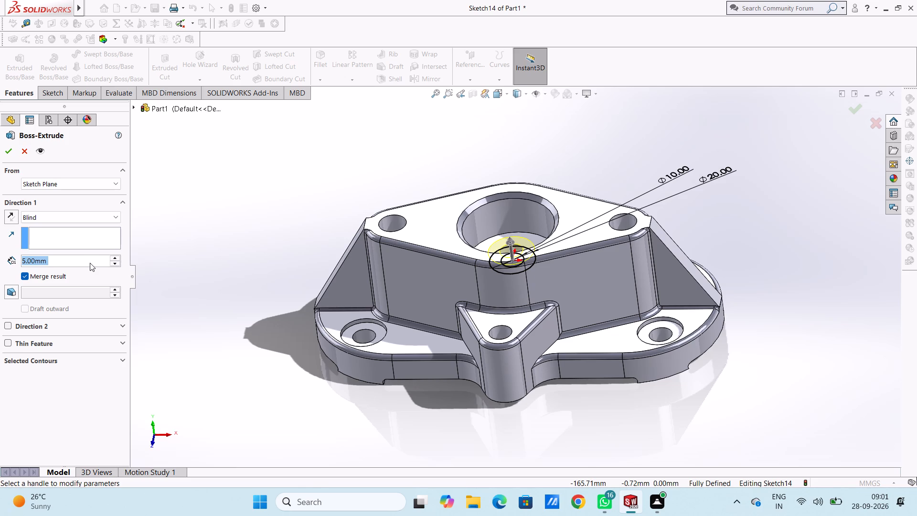
text(10)
key(Return)
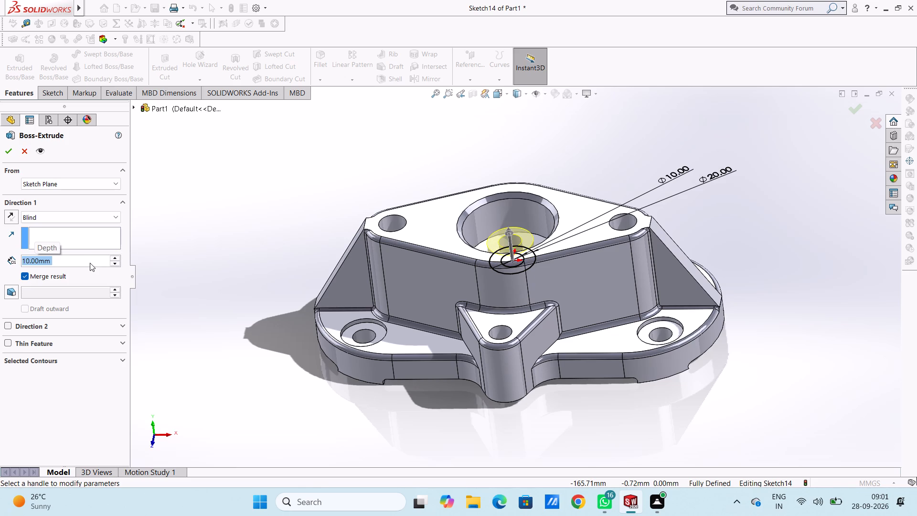
click(7, 150)
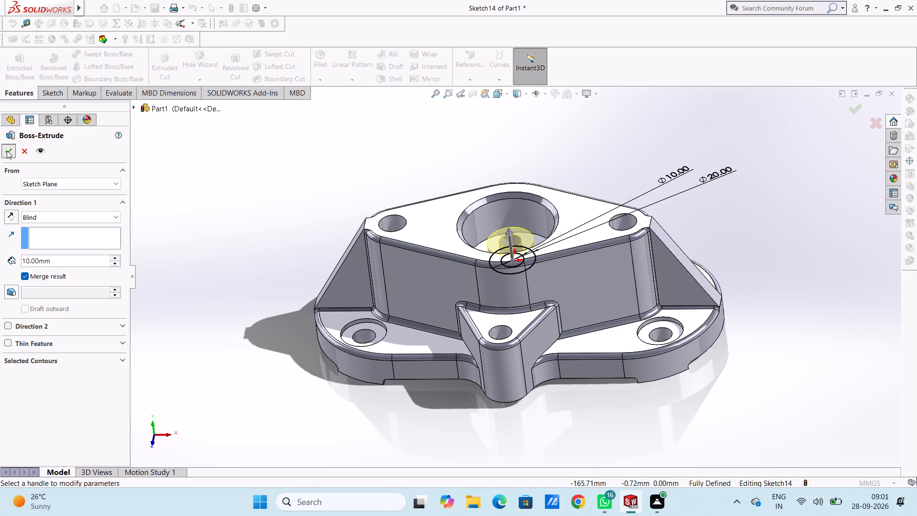
click(209, 195)
Create a reference plane offset 0 mm from the Front Plane.
middle_drag(210, 176, 215, 219)
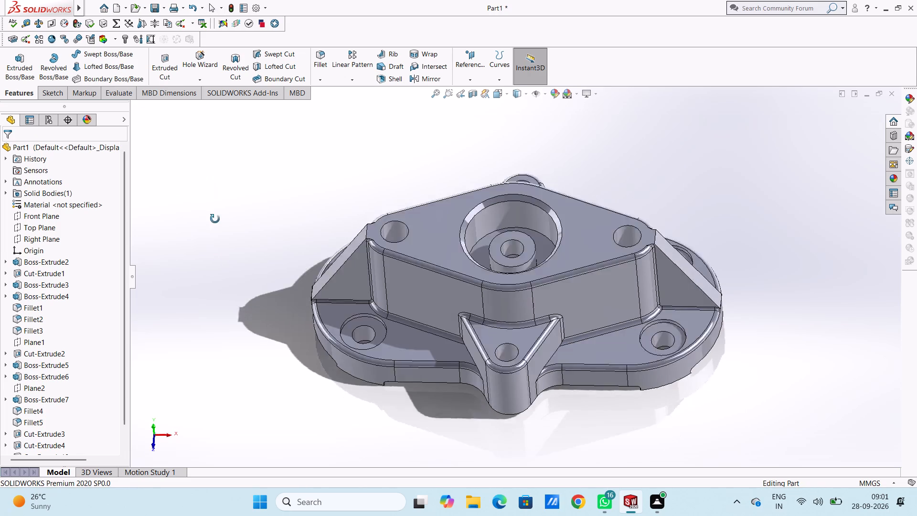
middle_drag(215, 219, 229, 215)
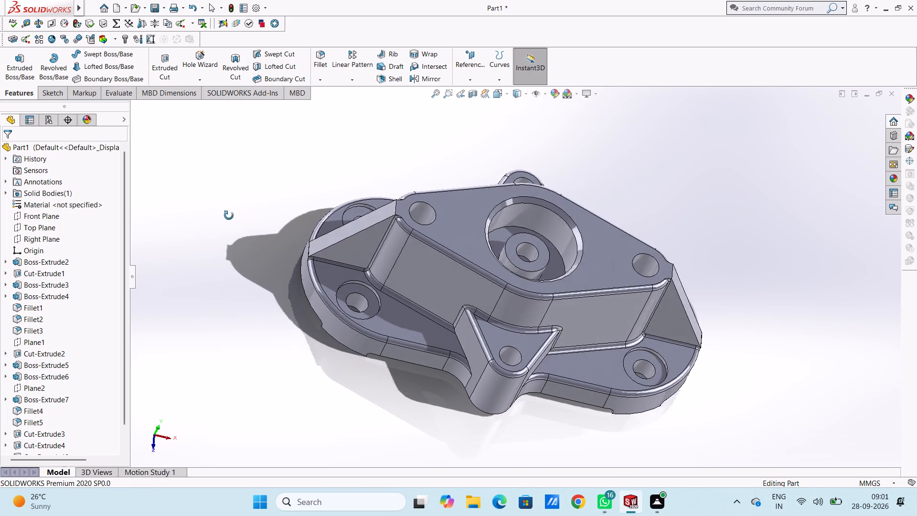
middle_drag(229, 215, 208, 213)
key(ctrl+7)
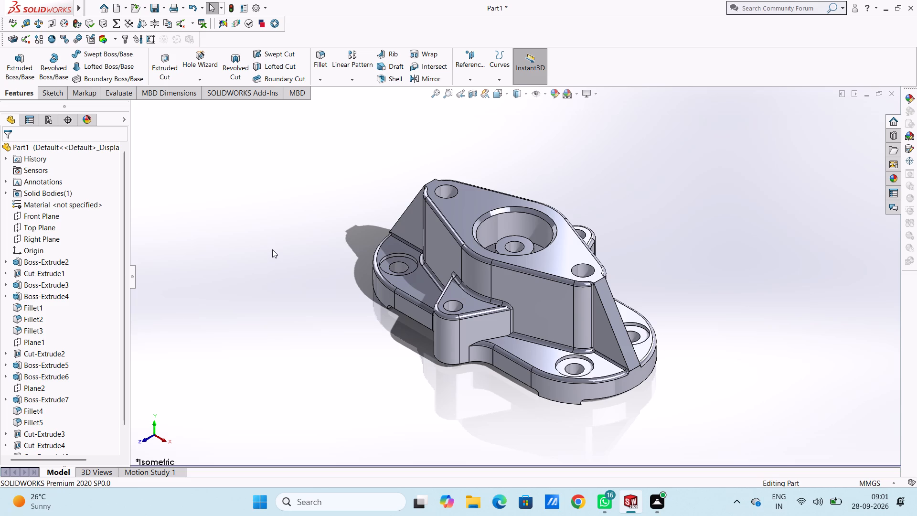
key(ctrl+5)
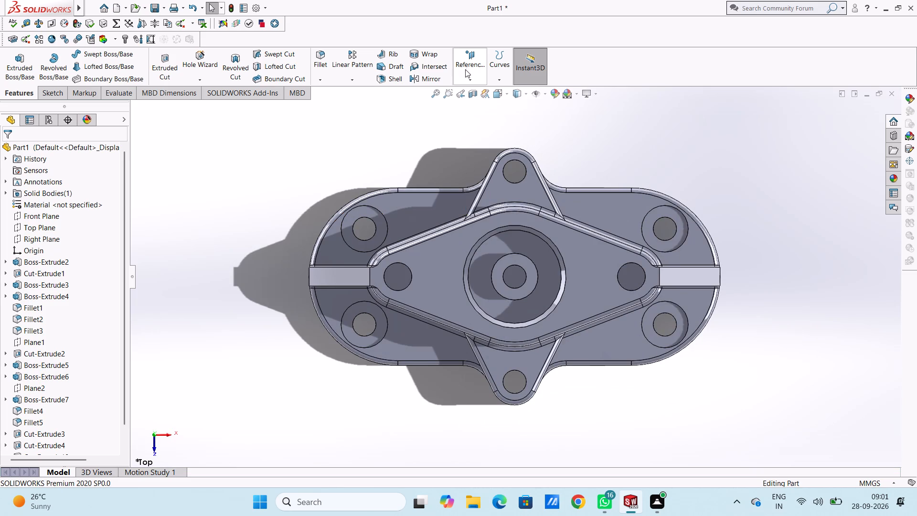
click(465, 60)
click(486, 93)
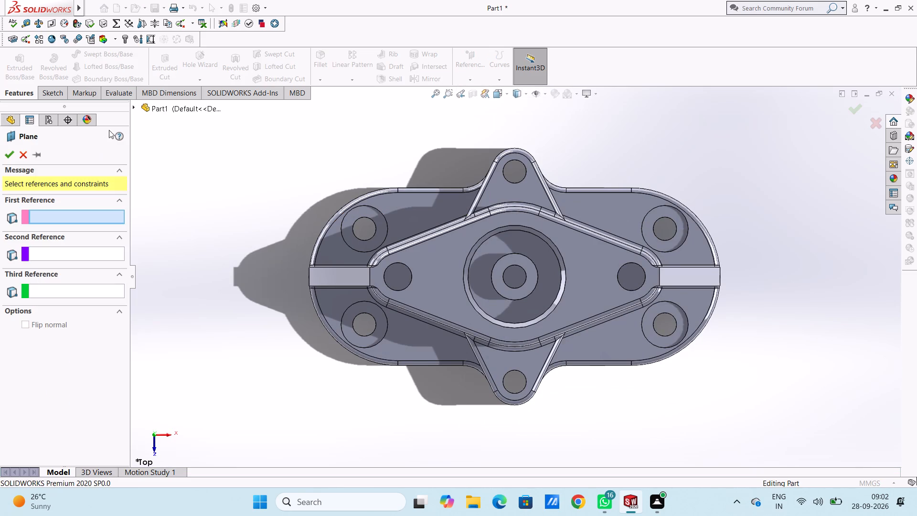
click(134, 105)
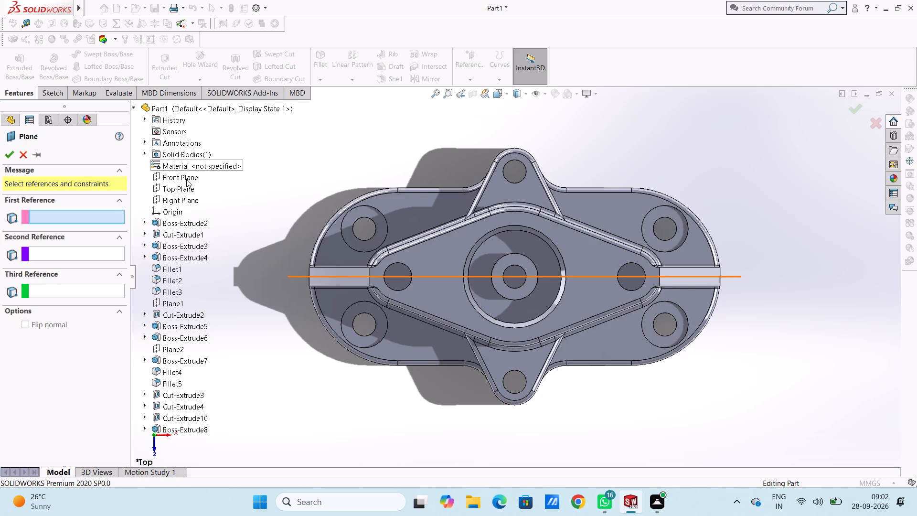
click(188, 177)
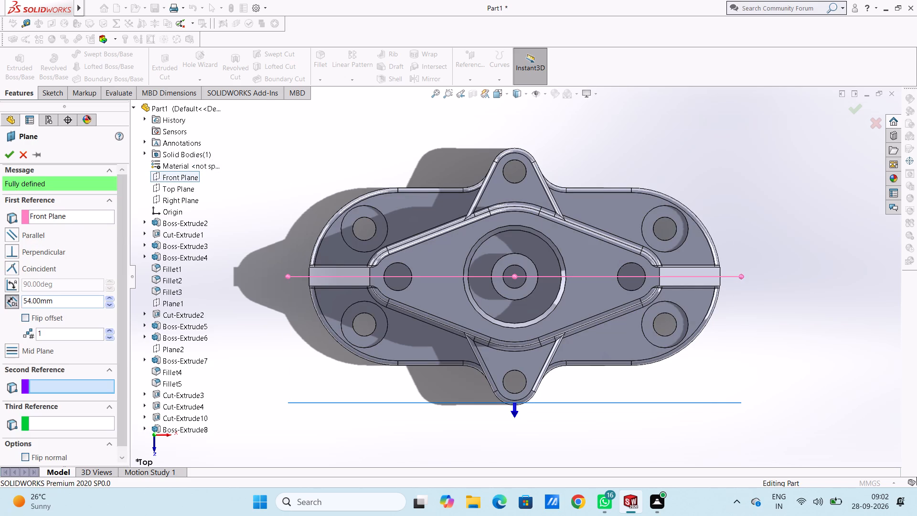
double_click(60, 301)
key(0)
key(Return)
click(14, 158)
click(249, 167)
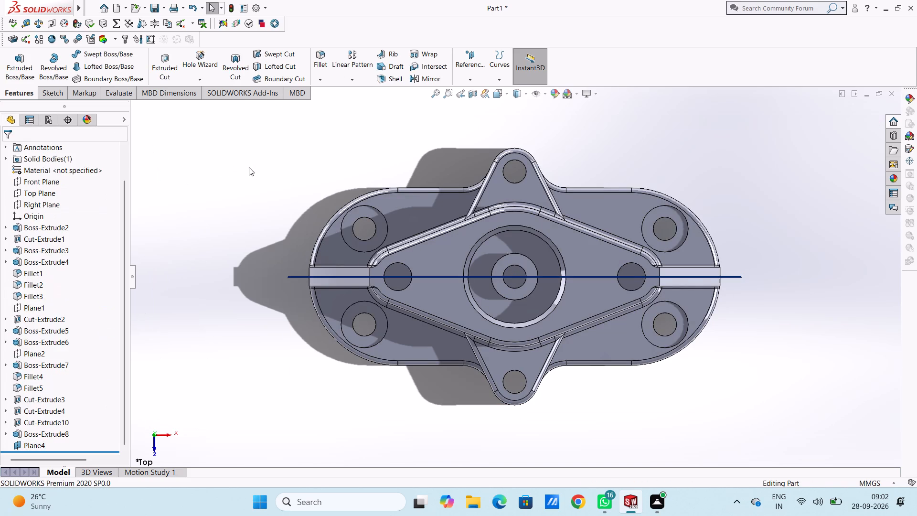
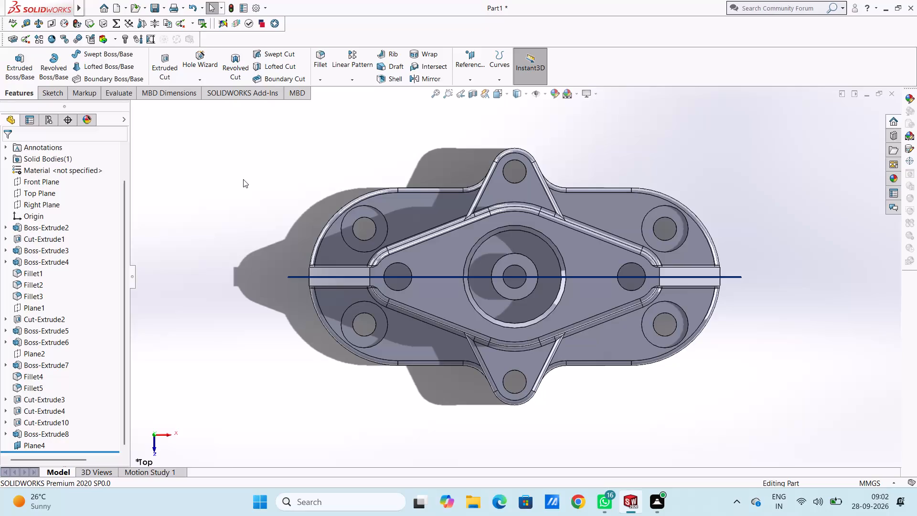
Start a new sketch on Plane4.
key(ctrl+1)
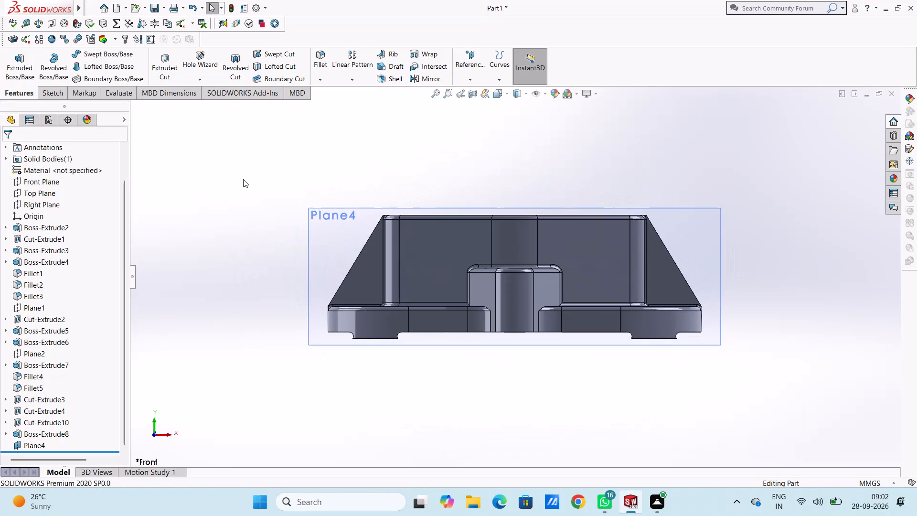
scroll(421, 171, down, 1)
middle_drag(438, 166, 437, 263)
click(299, 288)
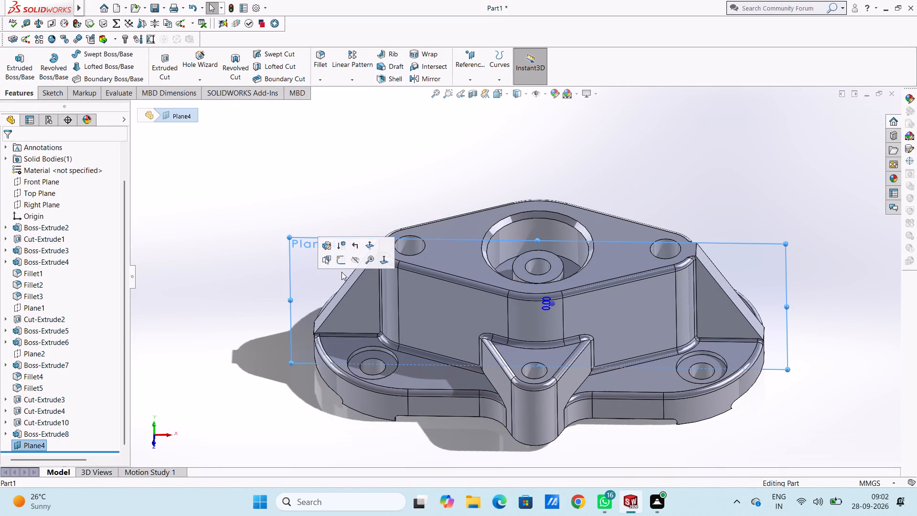
click(339, 263)
click(247, 262)
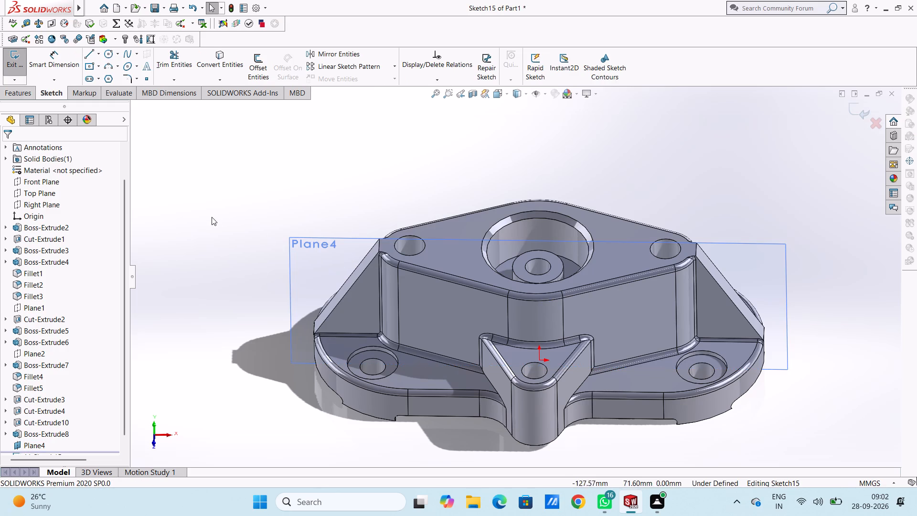
Draw a closed rectangle from lines, about 13.4 mm wide and 10 mm high, just left of the part's centre near the central bore.
click(85, 54)
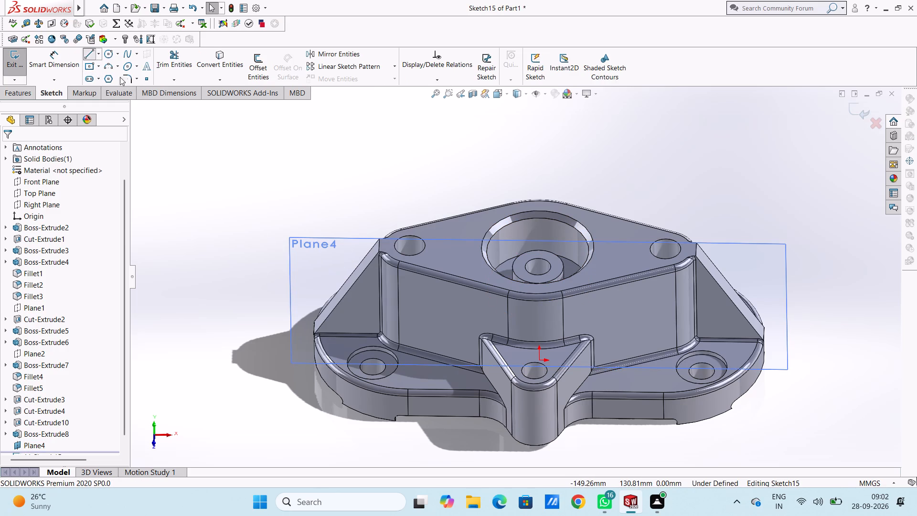
click(511, 267)
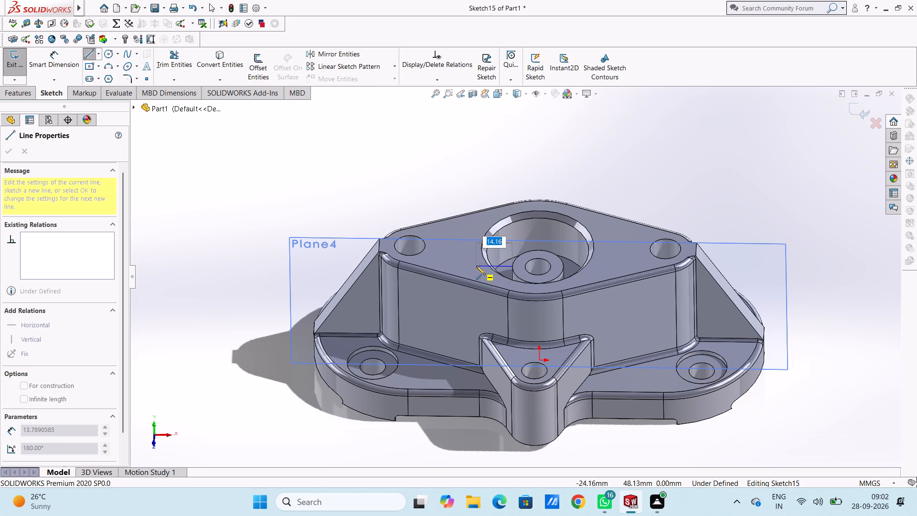
click(478, 265)
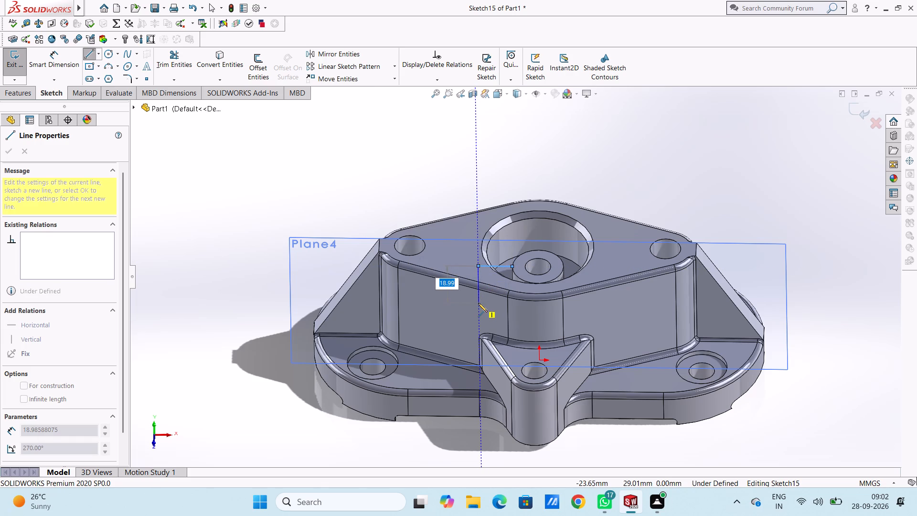
key(ctrl+1)
text(10)
key(Return)
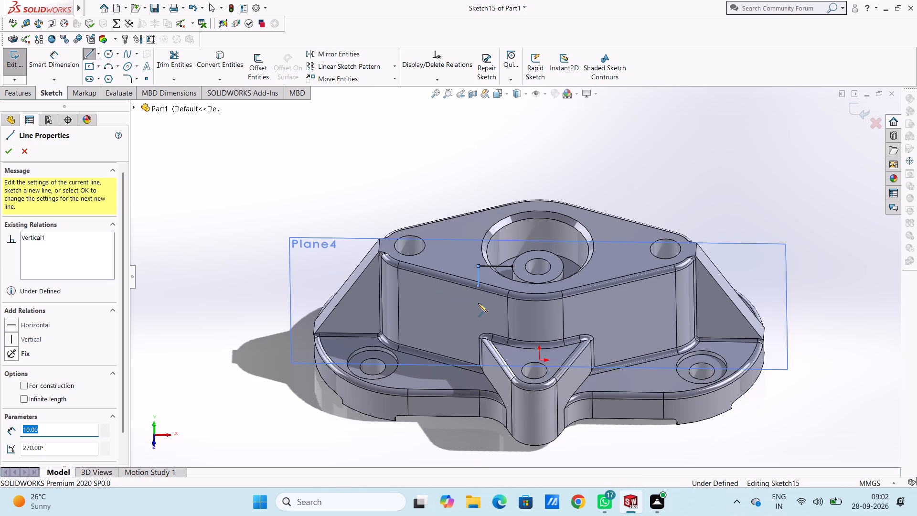
click(512, 287)
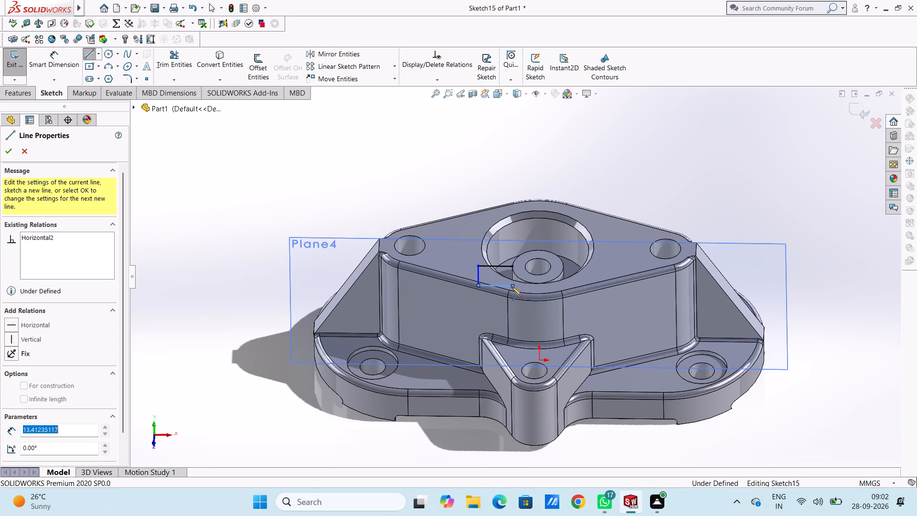
click(512, 265)
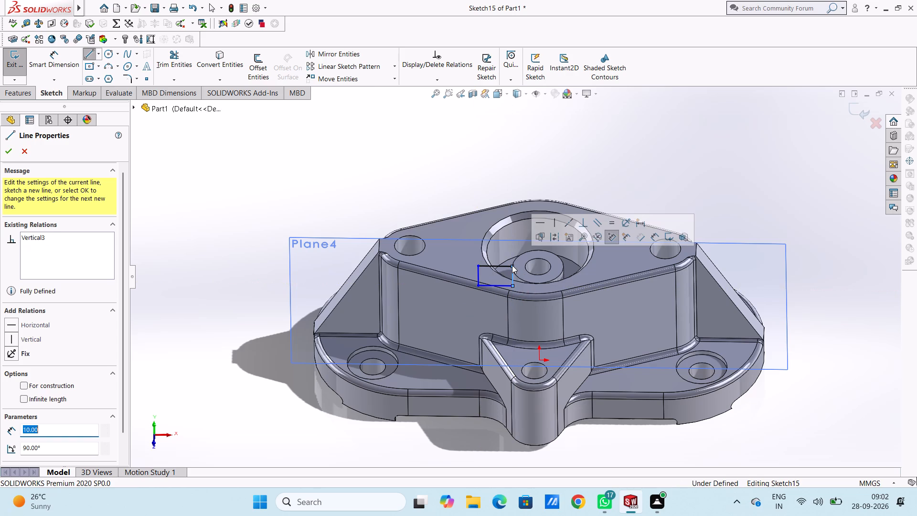
key(Escape)
key(Escape)
Draw a horizontal spacer line rightward from the rectangle's upper-right corner, entering a length of 20 mm.
key(ctrl+1)
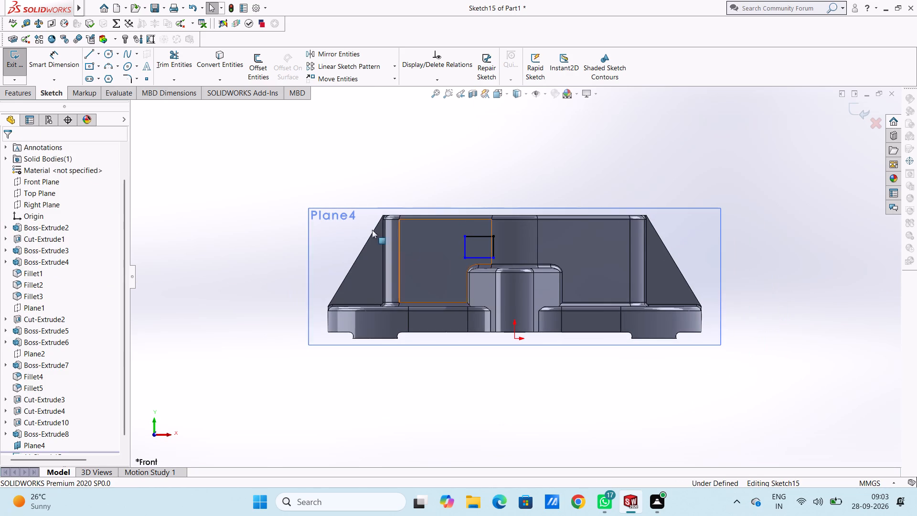
click(87, 56)
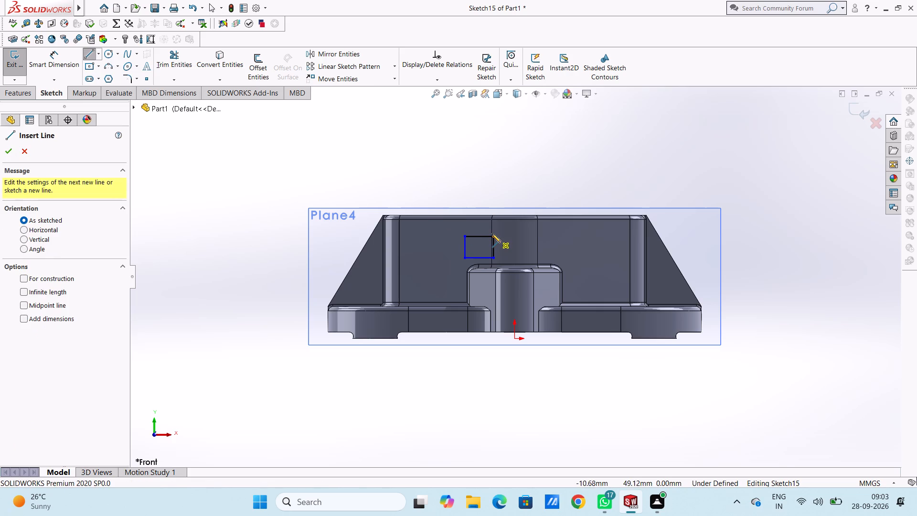
click(494, 236)
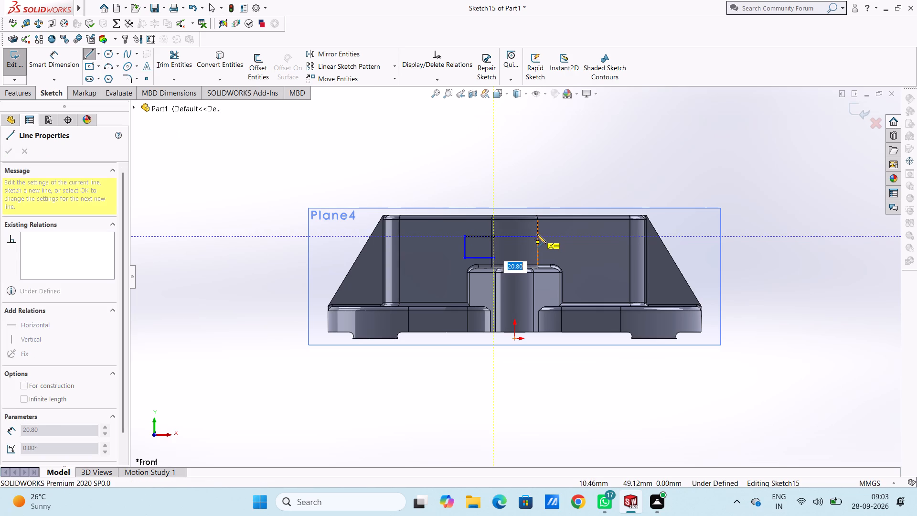
text(20)
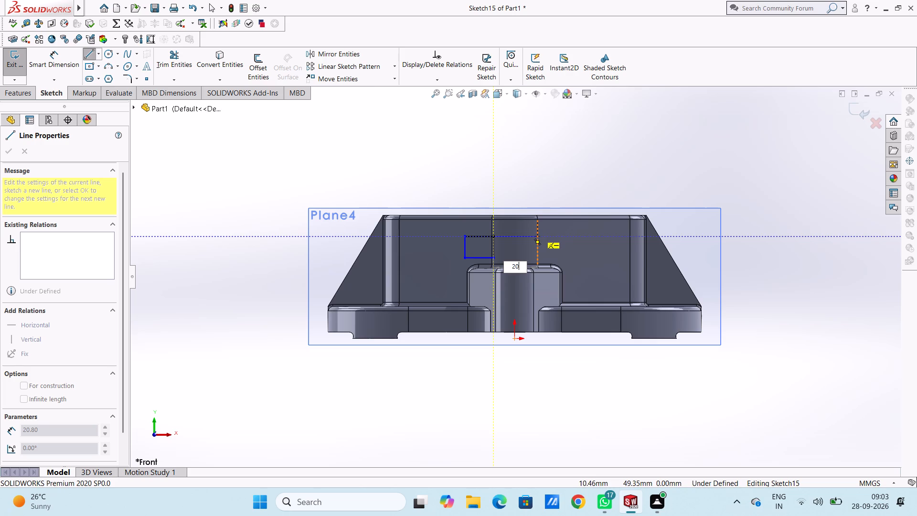
key(Return)
key(Escape)
key(Escape)
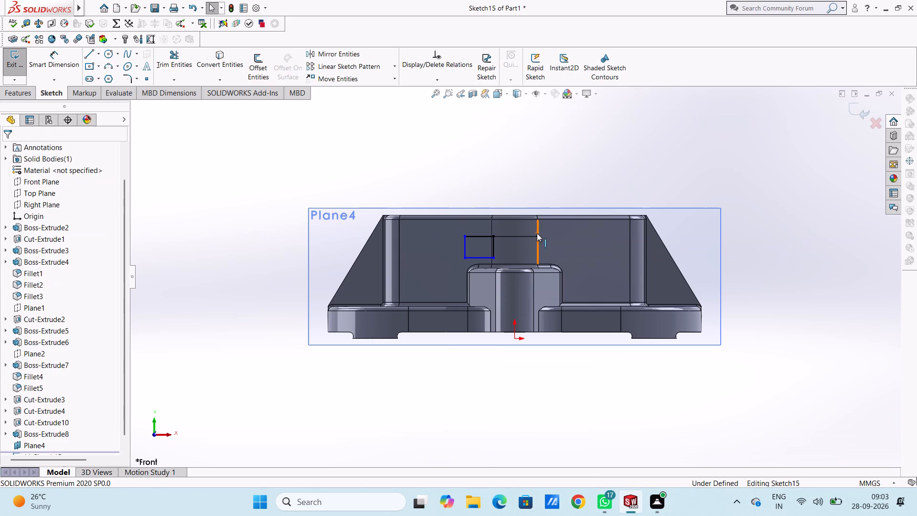
Draw a second closed rectangle from lines, about 16.5 mm wide and 10 mm high, starting at the spacer line's free end.
click(88, 54)
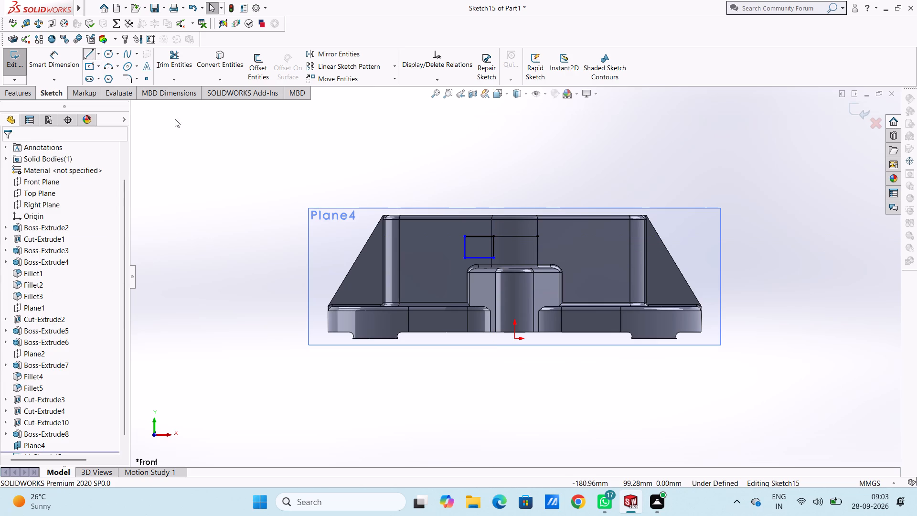
click(537, 236)
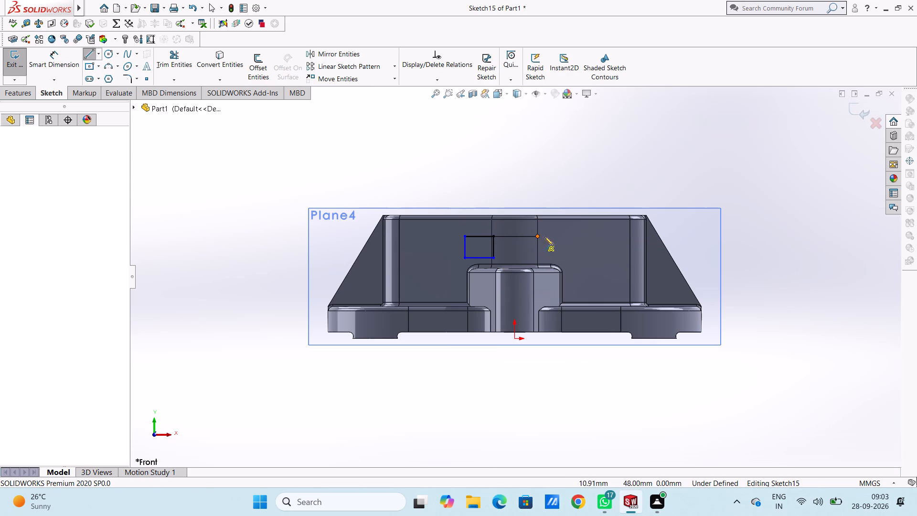
click(573, 235)
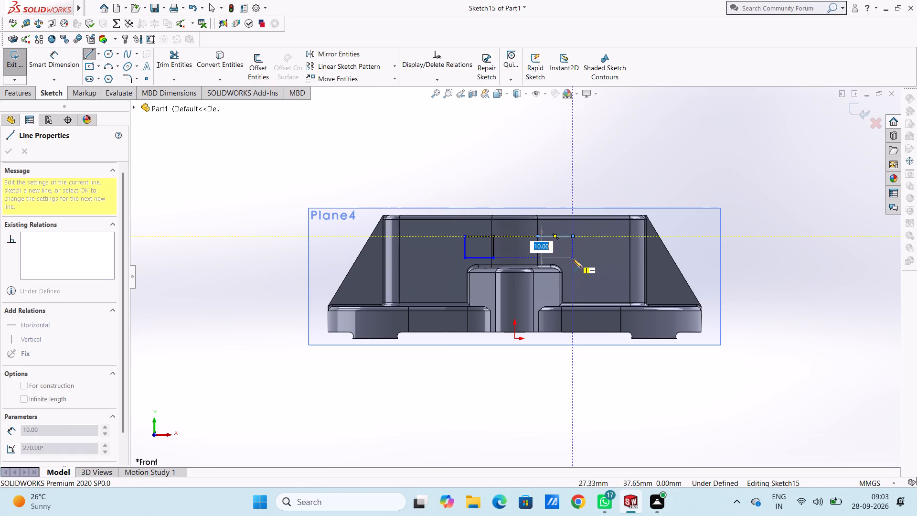
click(573, 258)
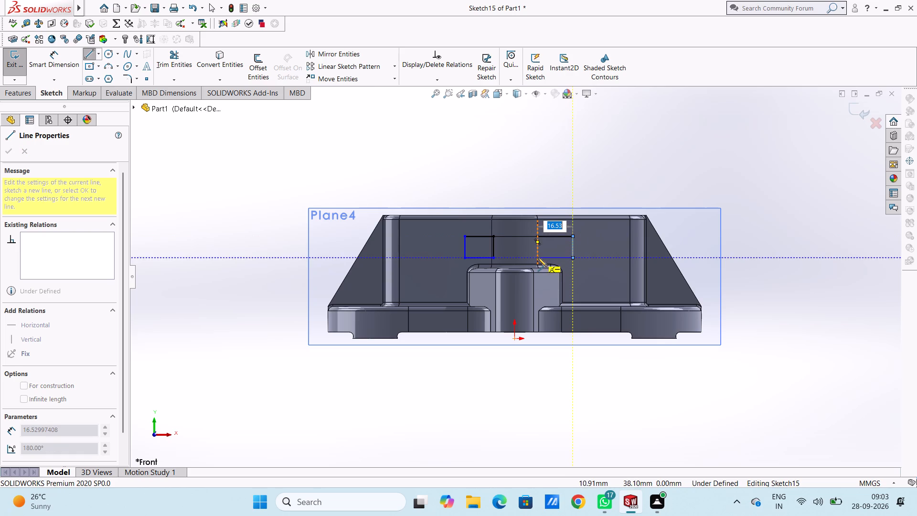
click(538, 258)
click(536, 236)
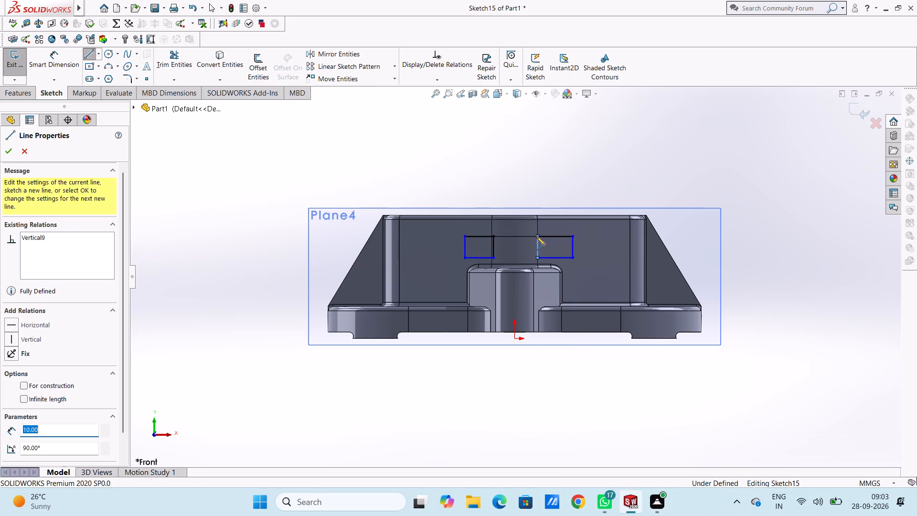
key(Escape)
key(Escape)
Delete the horizontal spacer line connecting the two rectangles.
click(519, 236)
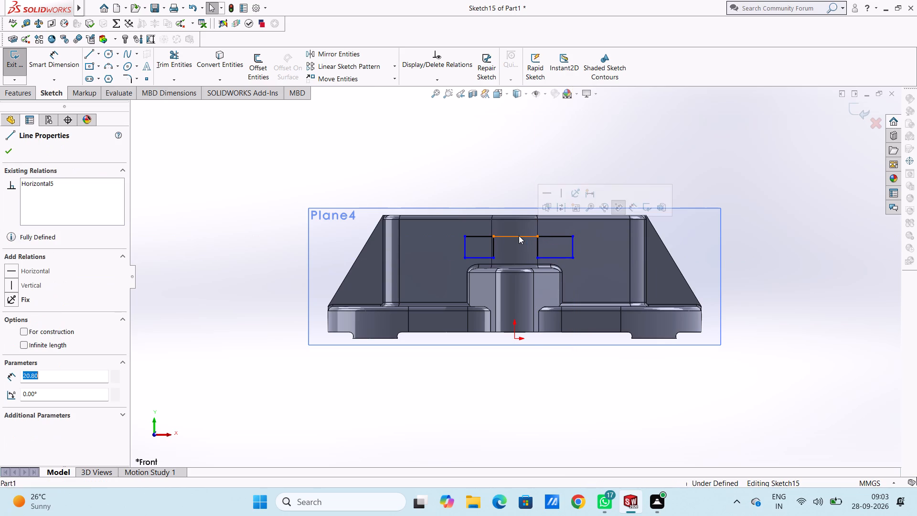
key(Delete)
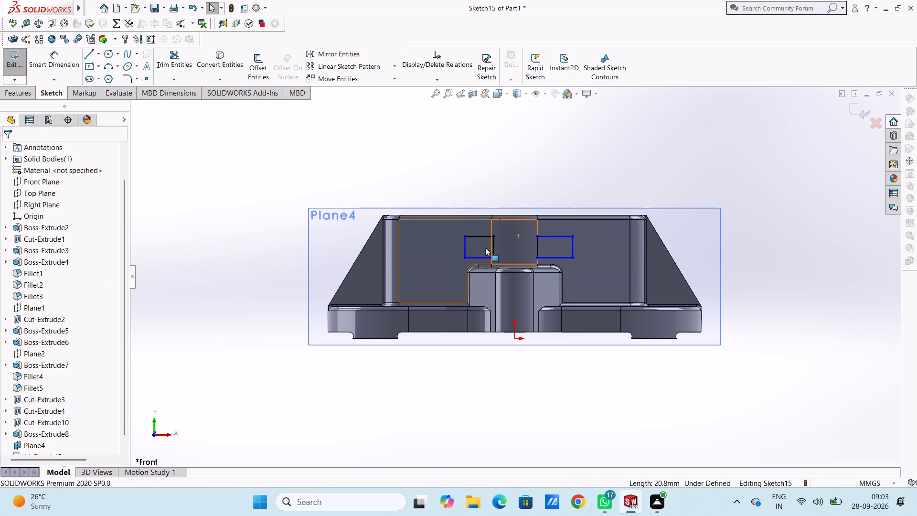
Dimension the left rectangle's width and height, accepting the drawn sizes.
click(54, 55)
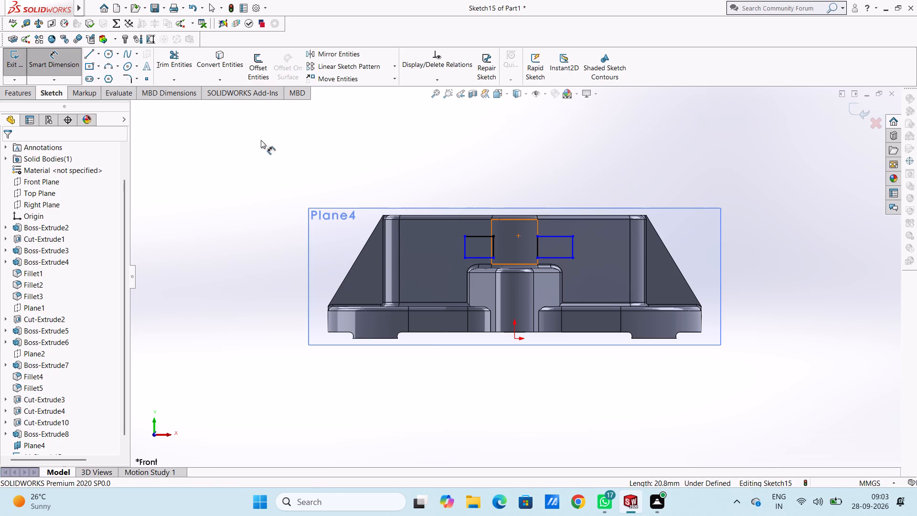
click(479, 235)
click(474, 149)
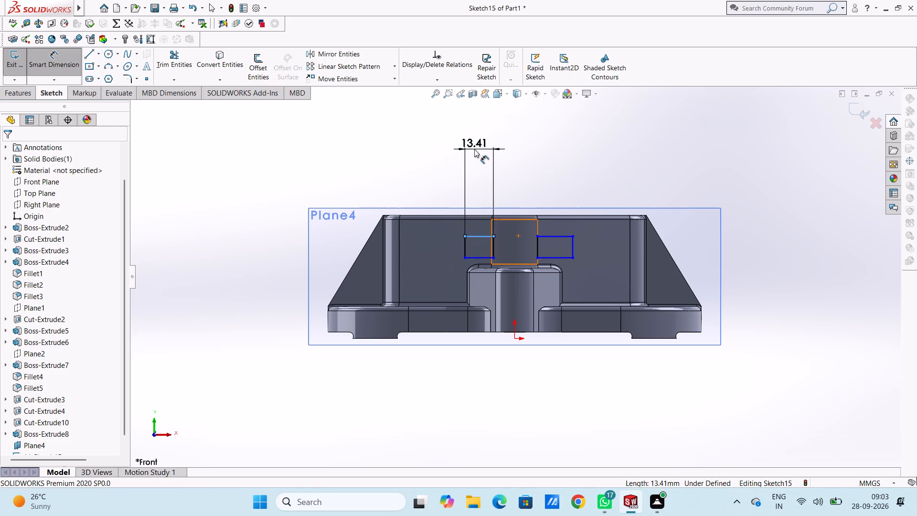
click(427, 137)
click(424, 140)
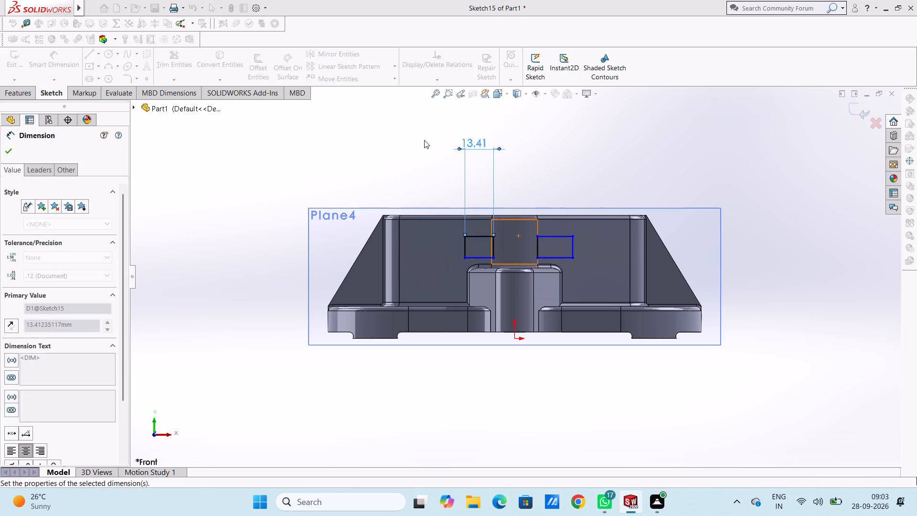
middle_click(431, 134)
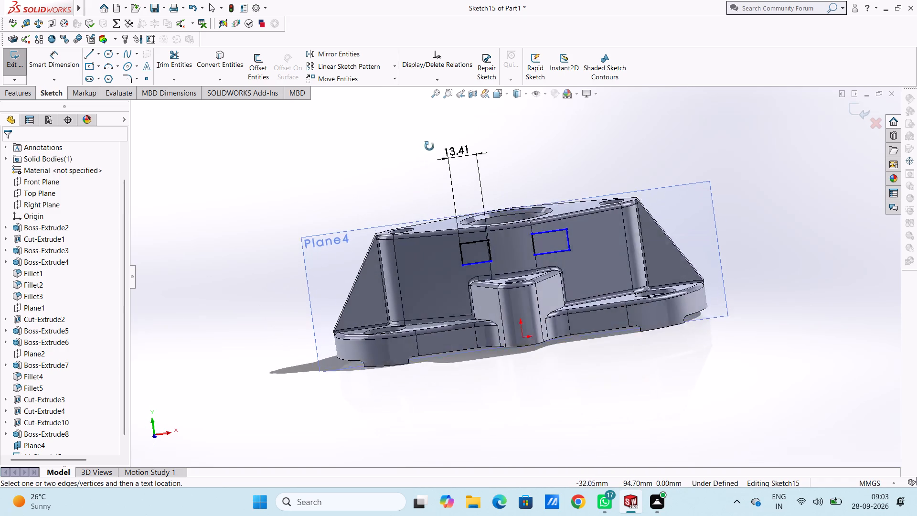
click(464, 255)
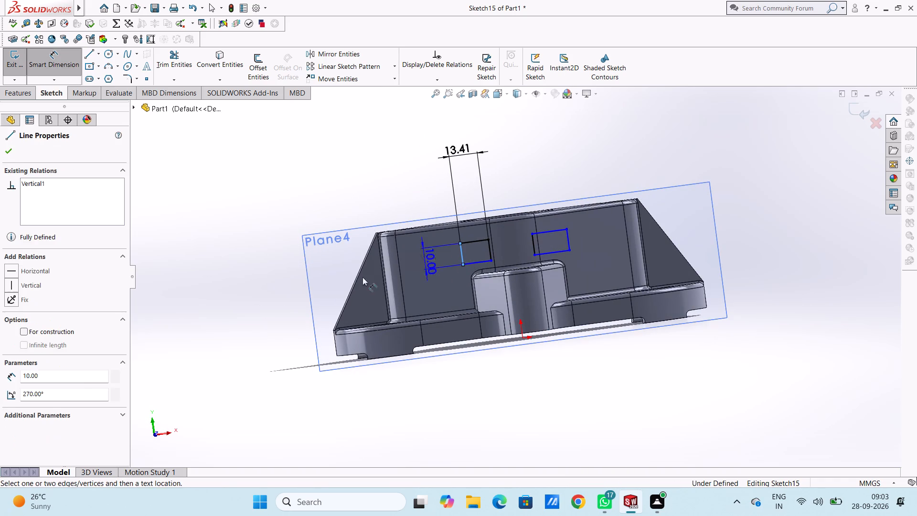
click(278, 298)
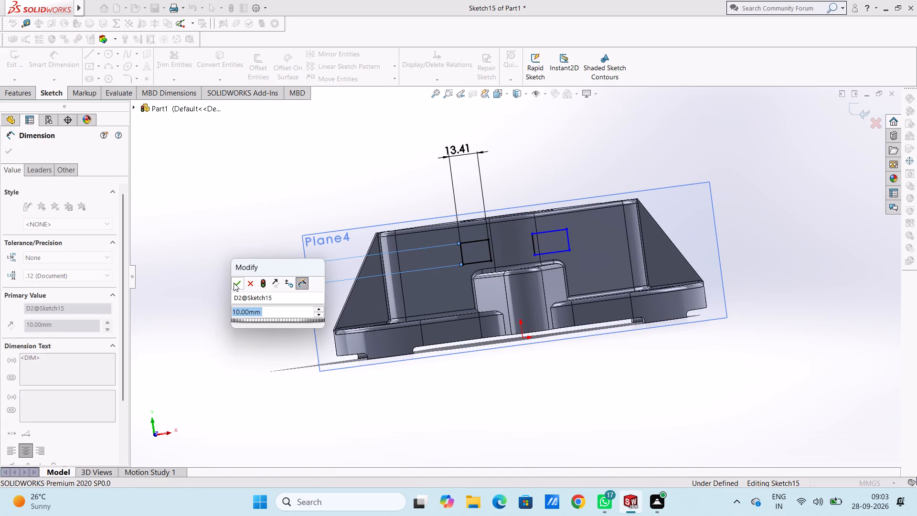
click(234, 283)
click(242, 240)
Dimension the right rectangle's width and height, accepting the drawn sizes.
middle_drag(361, 202, 352, 203)
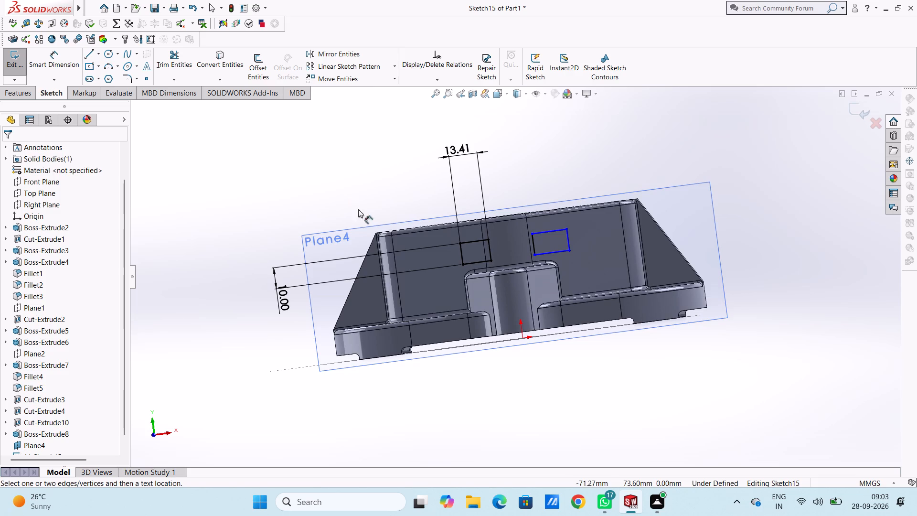
click(541, 233)
click(522, 159)
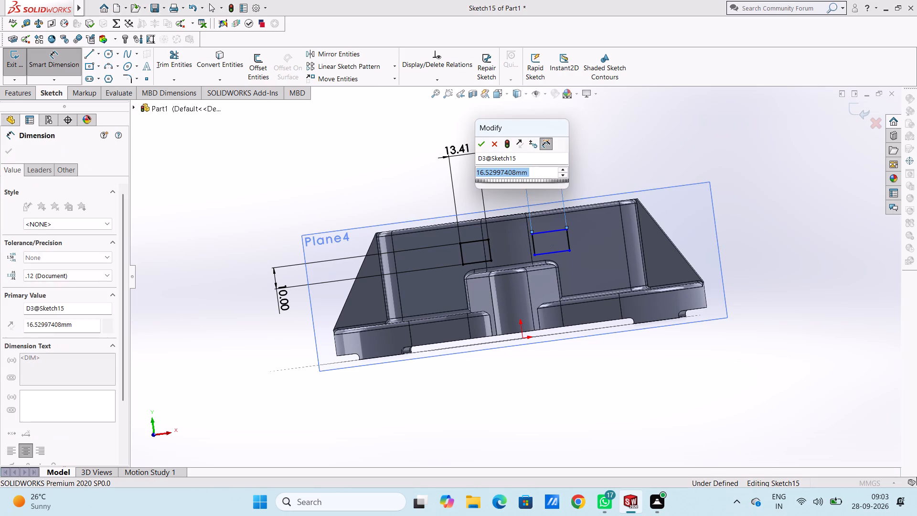
click(477, 143)
click(472, 133)
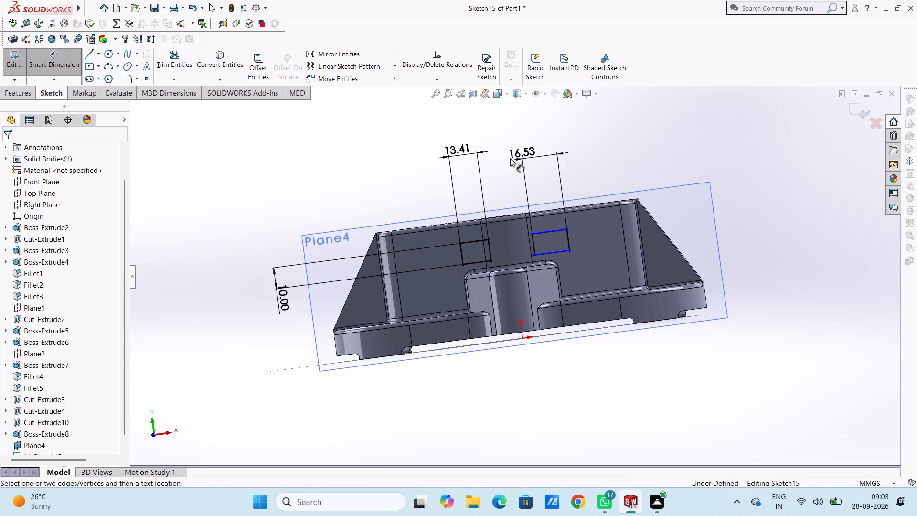
click(570, 235)
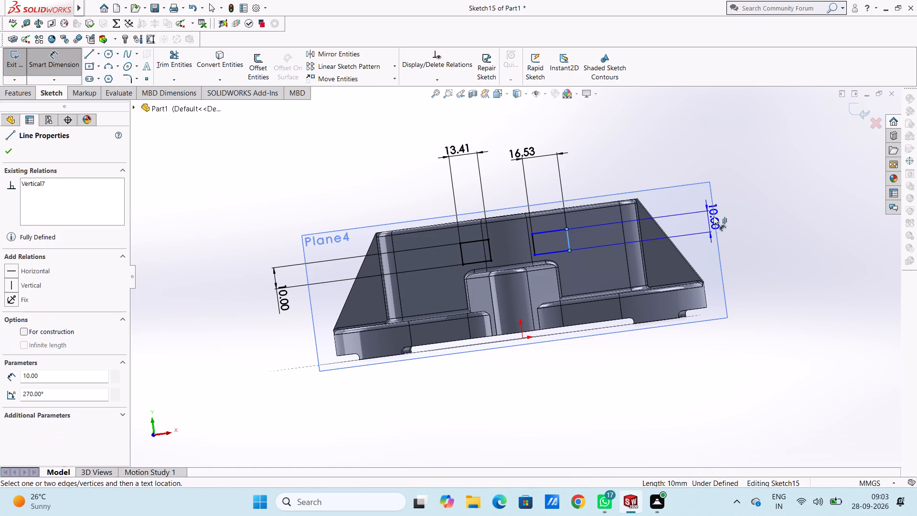
click(741, 213)
click(700, 195)
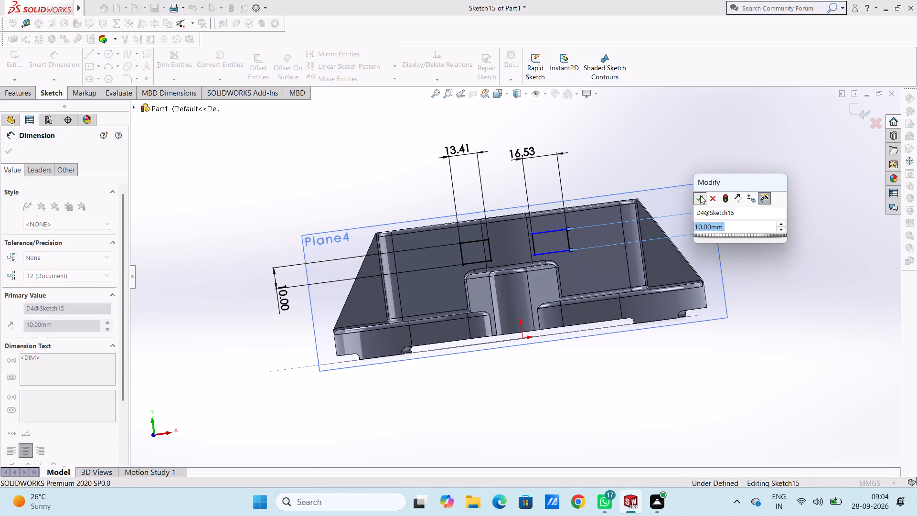
click(637, 145)
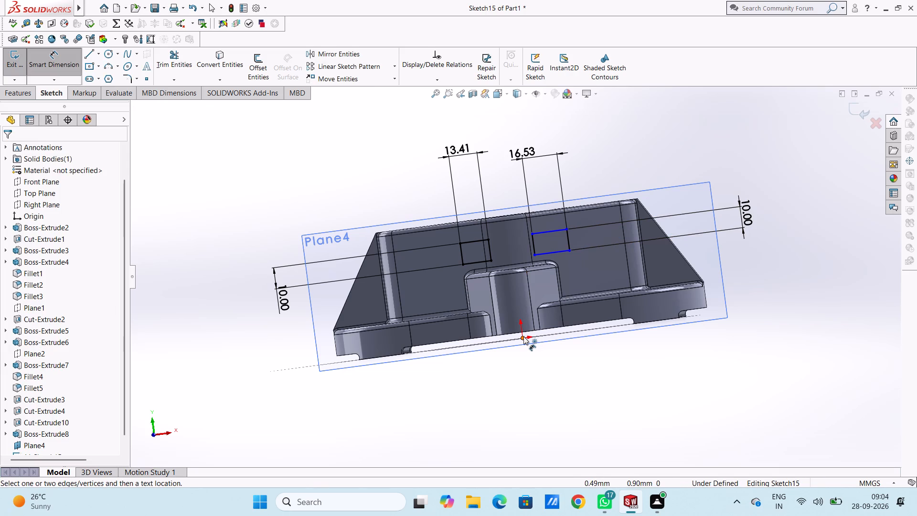
Dimension the vertical distance from the origin to the right rectangle's lower edge, accepting 38 mm.
click(523, 336)
click(556, 253)
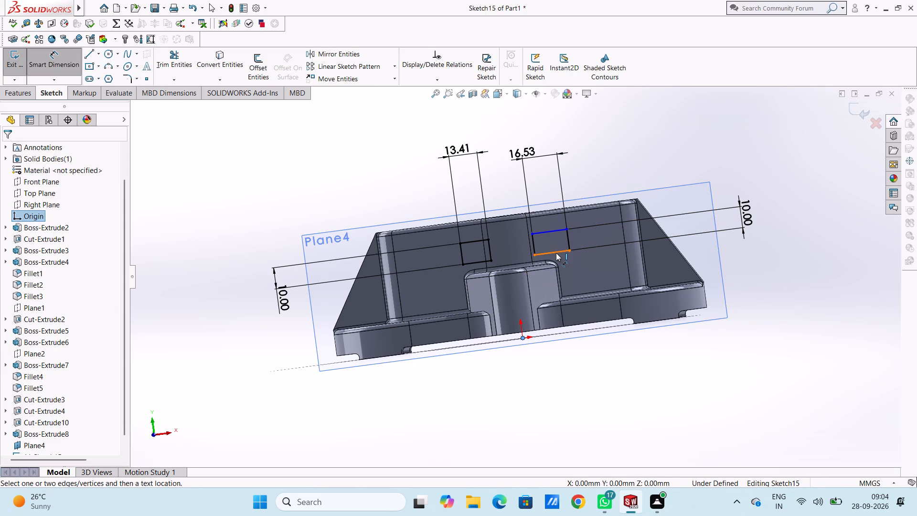
click(797, 255)
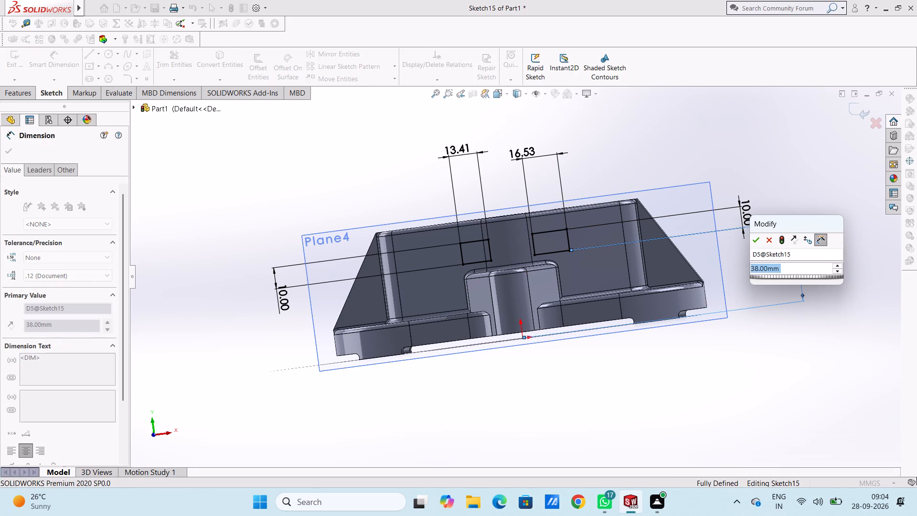
click(753, 243)
click(761, 205)
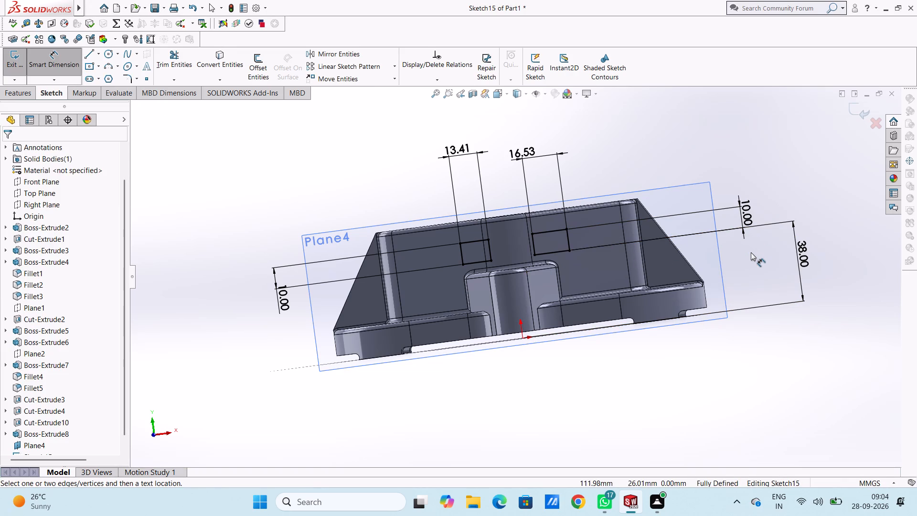
key(Escape)
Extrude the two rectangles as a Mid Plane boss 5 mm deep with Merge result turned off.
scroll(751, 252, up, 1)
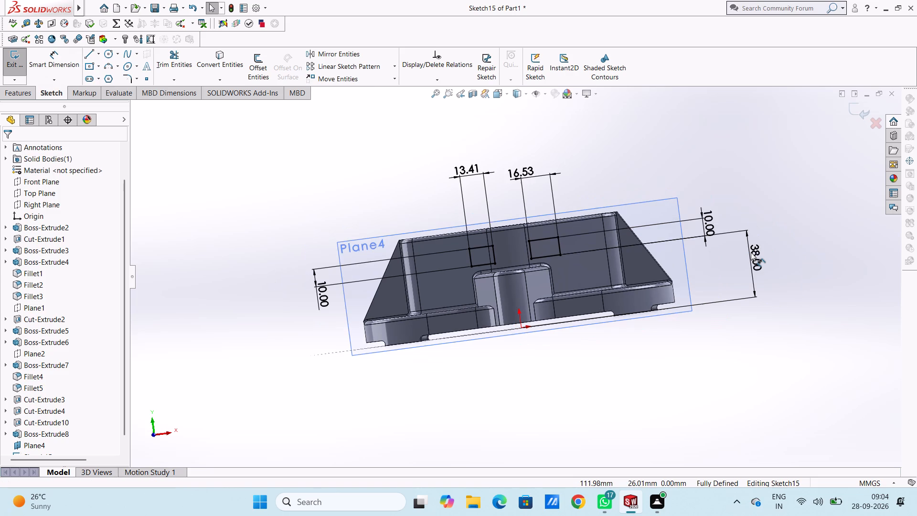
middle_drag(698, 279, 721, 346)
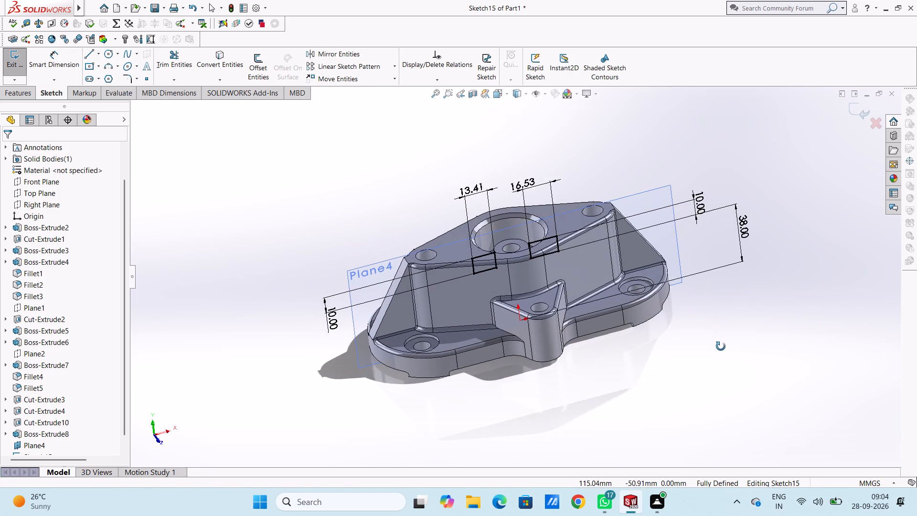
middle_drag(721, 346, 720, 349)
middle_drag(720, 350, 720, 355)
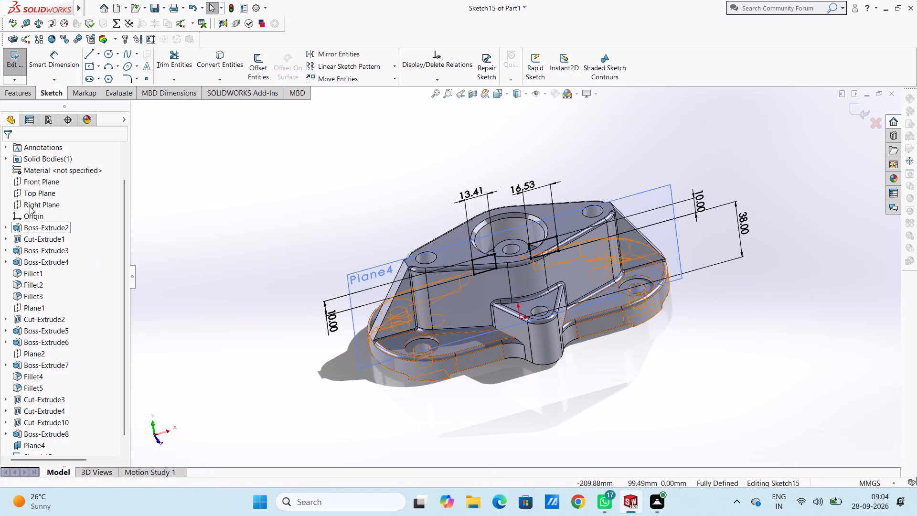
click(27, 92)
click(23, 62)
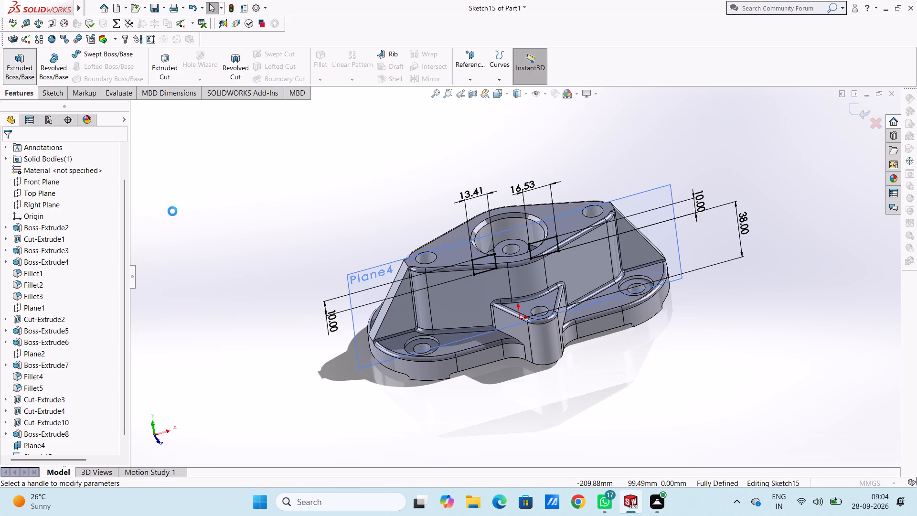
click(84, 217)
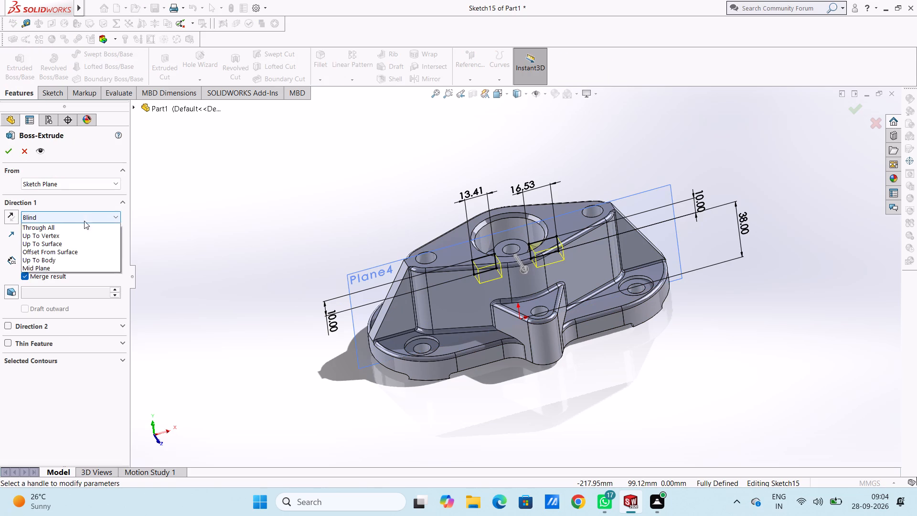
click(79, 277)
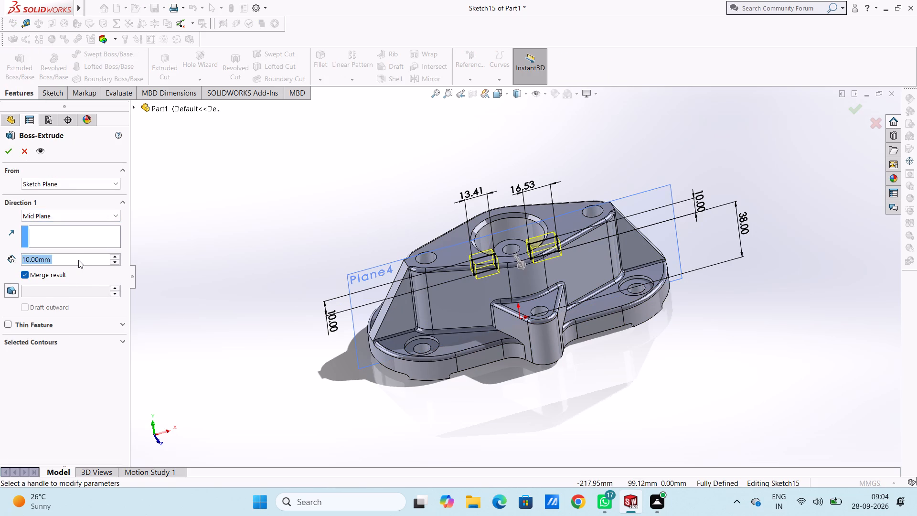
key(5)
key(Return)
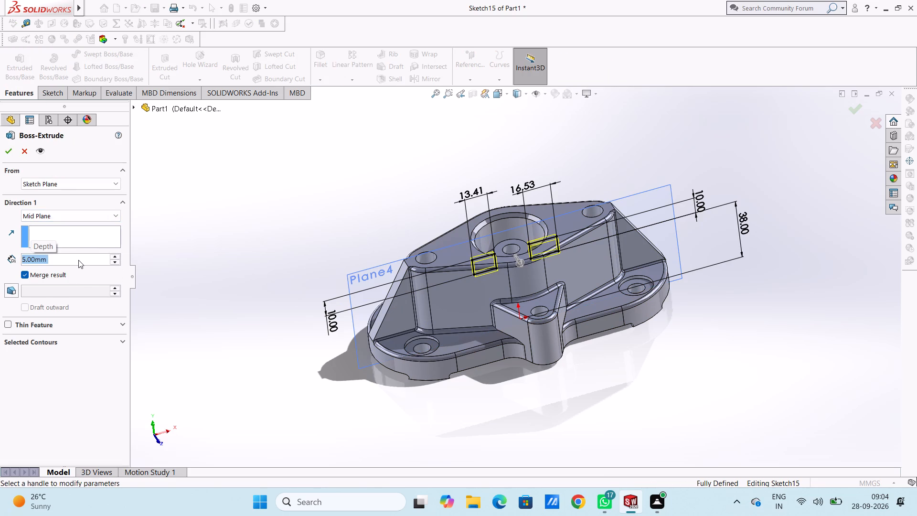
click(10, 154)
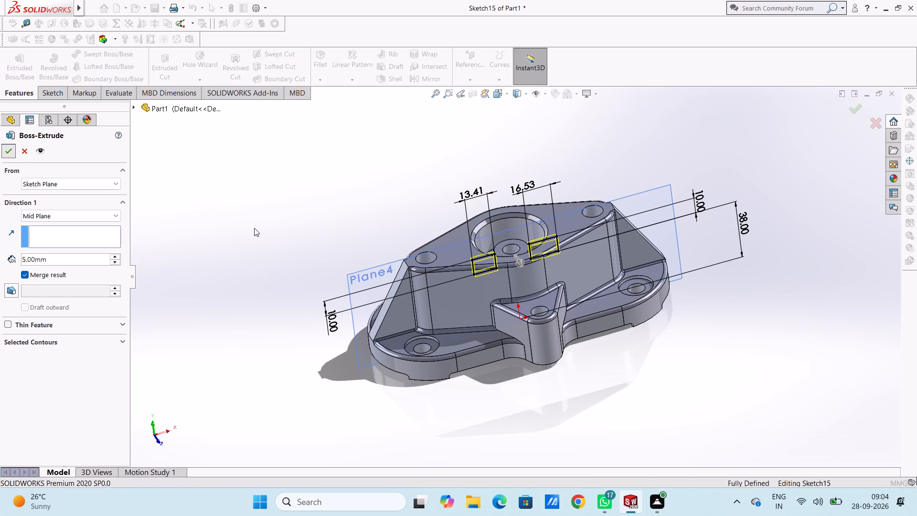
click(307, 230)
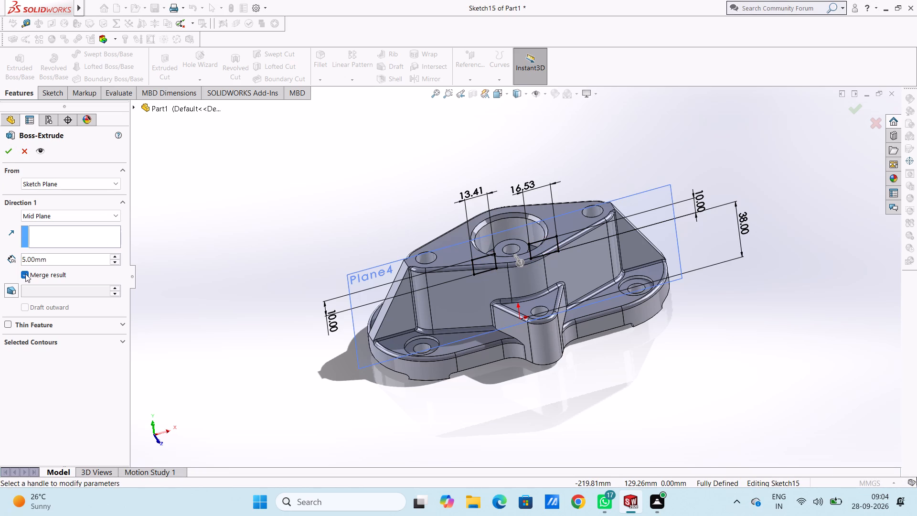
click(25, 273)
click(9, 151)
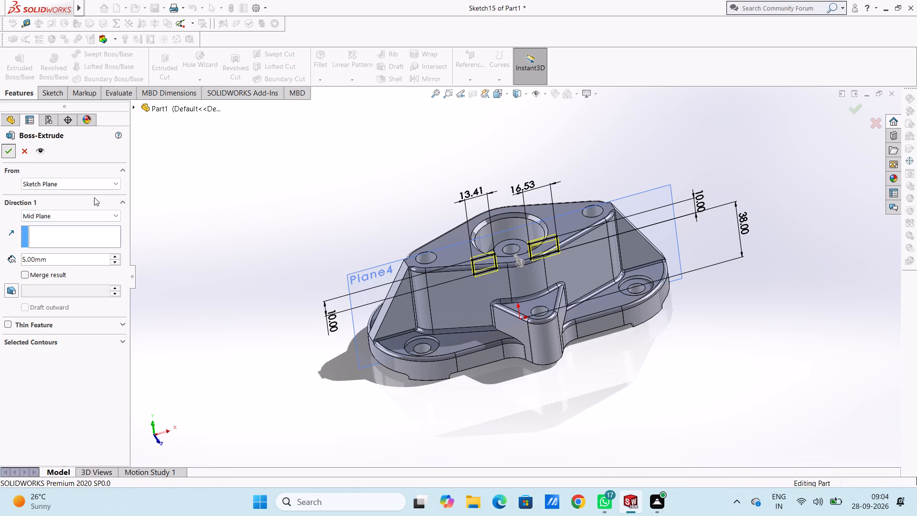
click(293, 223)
Examine how the two extruded ribs meet the central boss and the bore wall inside the housing.
middle_drag(317, 193, 333, 281)
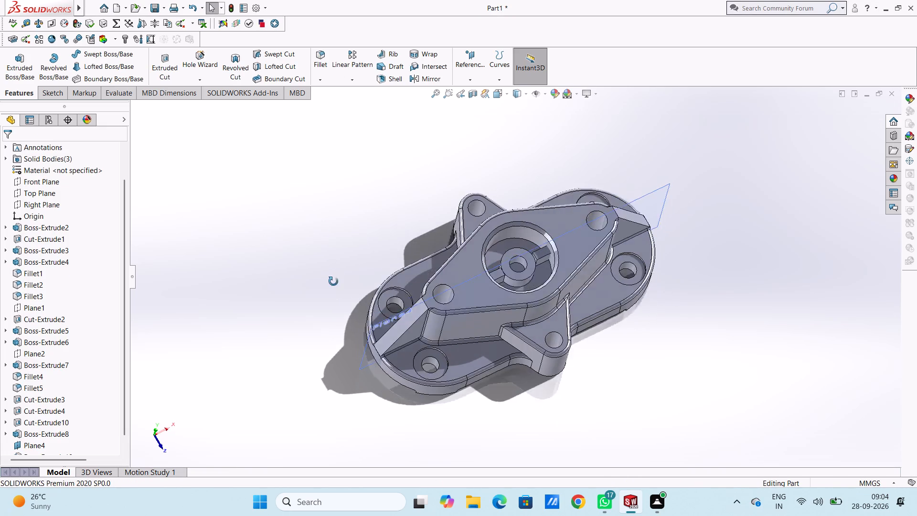
middle_drag(333, 281, 324, 255)
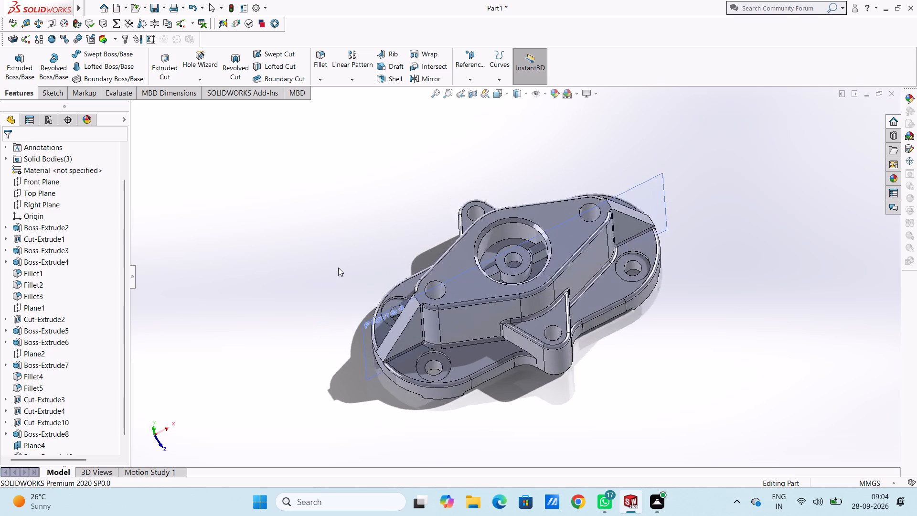
scroll(564, 273, down, 4)
scroll(487, 163, down, 3)
middle_drag(505, 210, 496, 212)
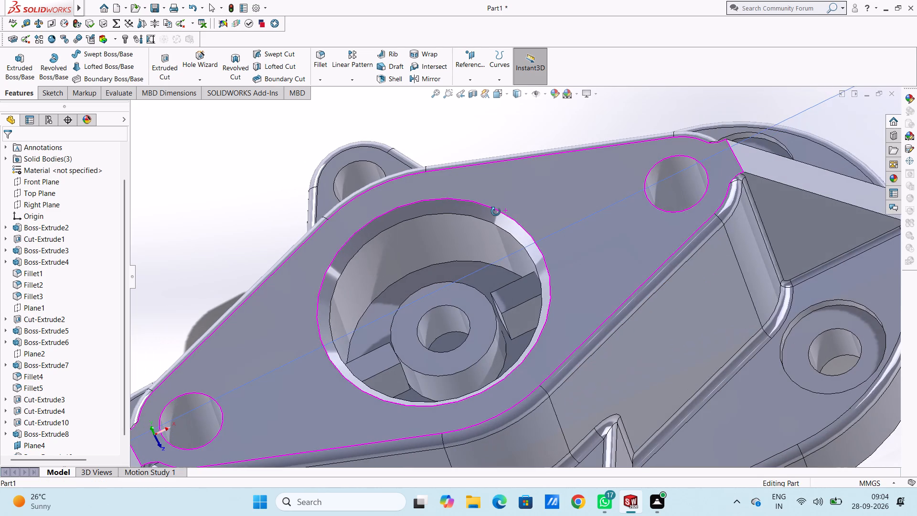
middle_drag(496, 212, 500, 229)
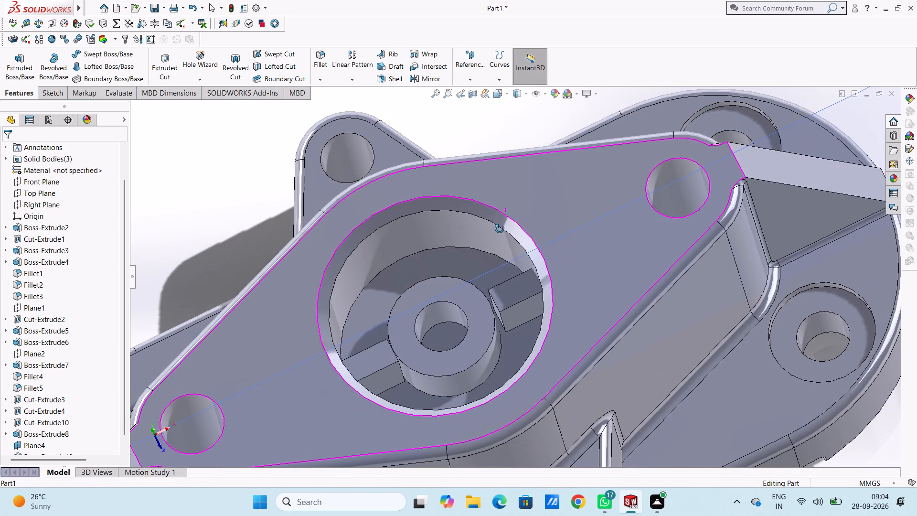
middle_drag(500, 229, 510, 269)
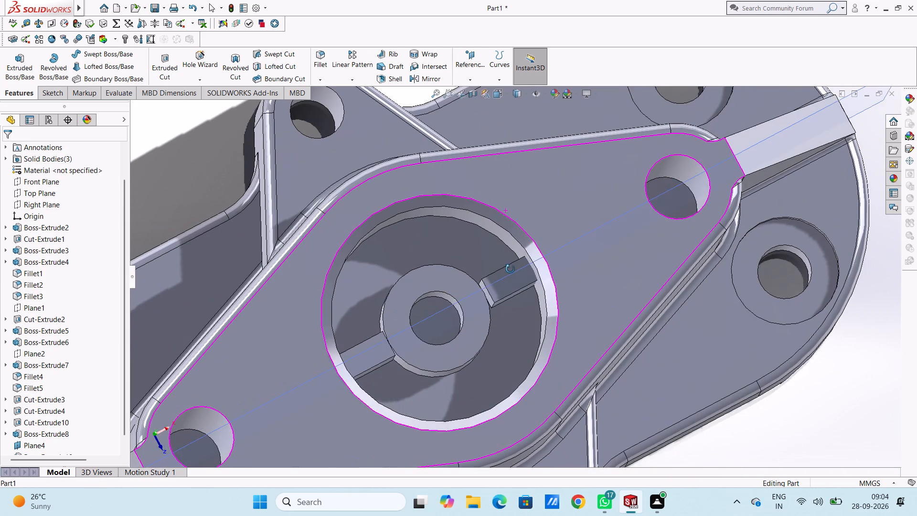
middle_drag(510, 269, 504, 271)
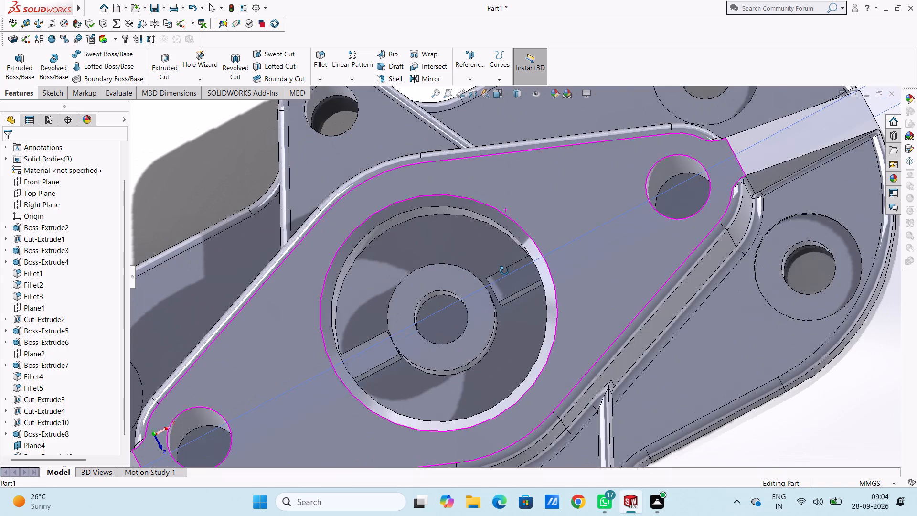
middle_drag(504, 271, 497, 236)
scroll(240, 274, up, 3)
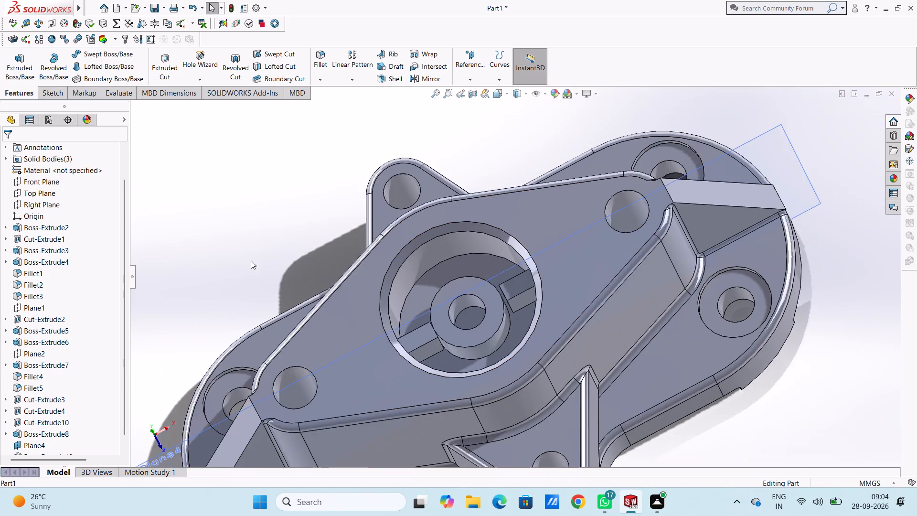
middle_drag(274, 249, 271, 188)
scroll(277, 246, up, 1)
scroll(271, 188, down, 1)
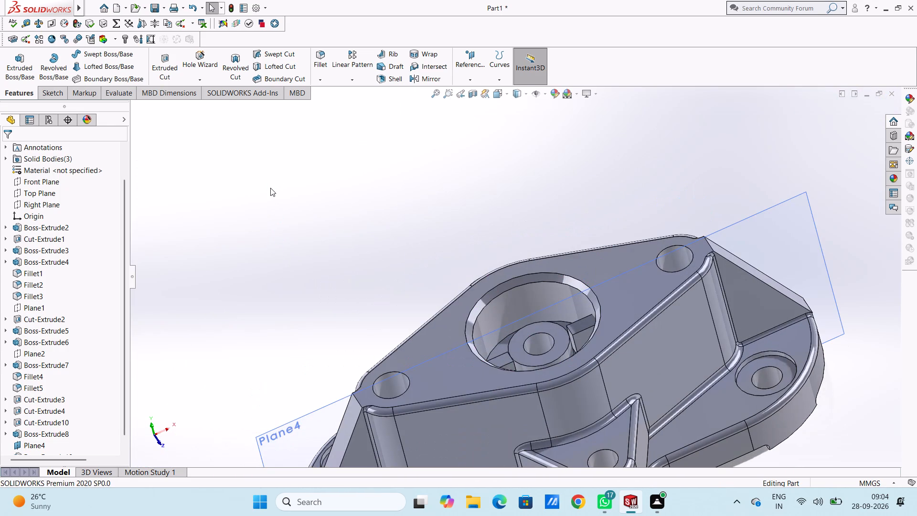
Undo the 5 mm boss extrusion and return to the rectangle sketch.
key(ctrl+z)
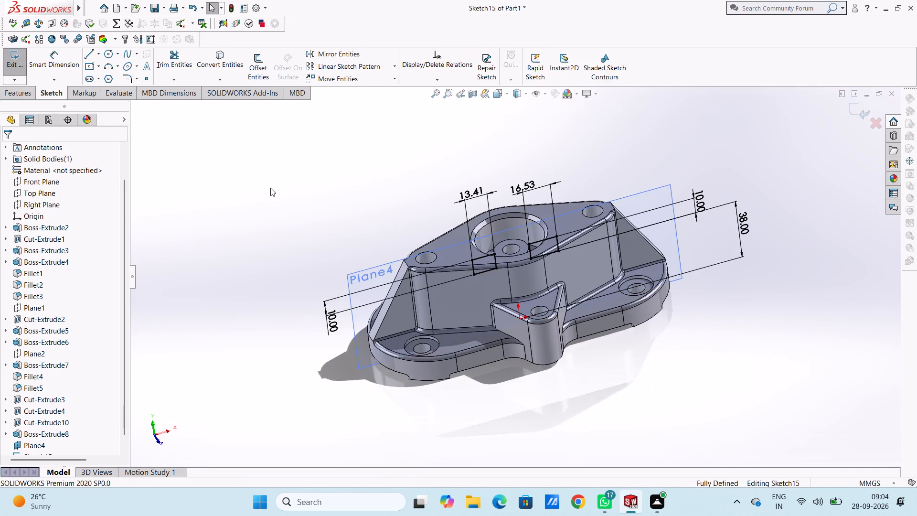
Draw a three-line extension about 2.4 mm wide and 10 mm high on the left rectangle's inner side.
key(ctrl+1)
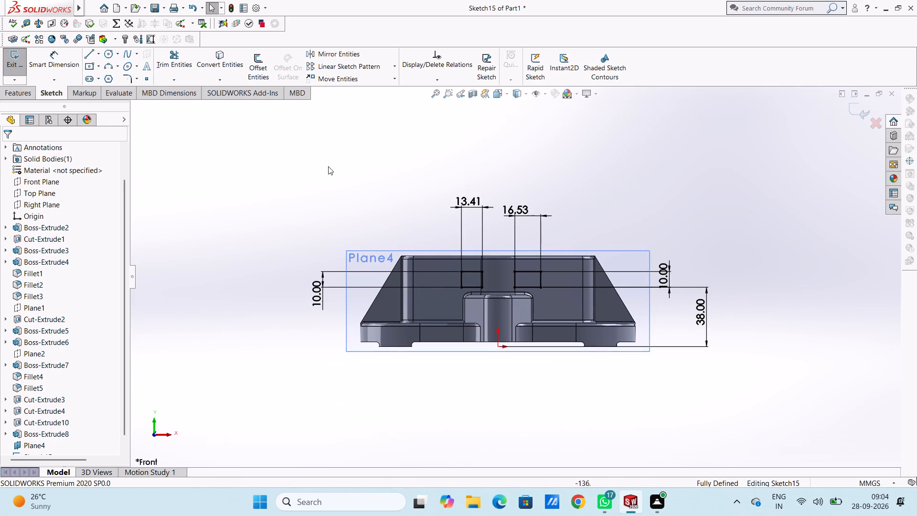
scroll(544, 231, down, 1)
scroll(527, 299, down, 4)
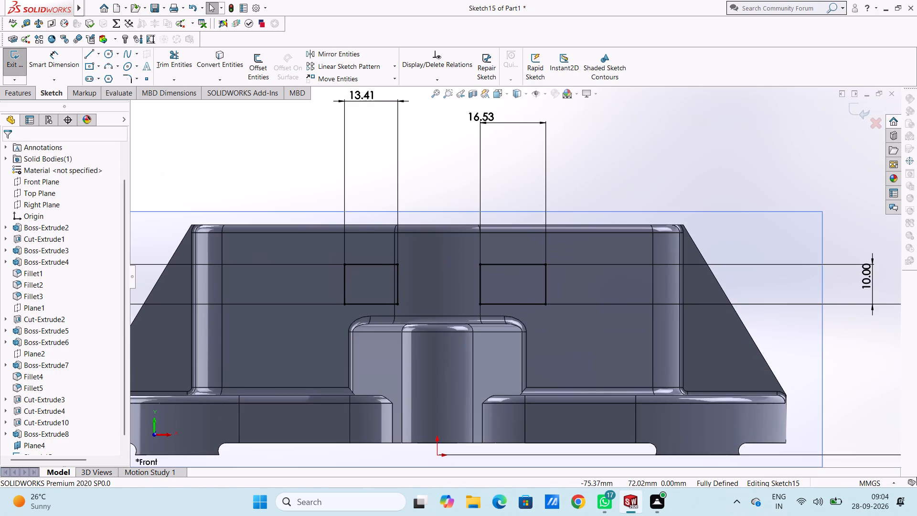
click(85, 54)
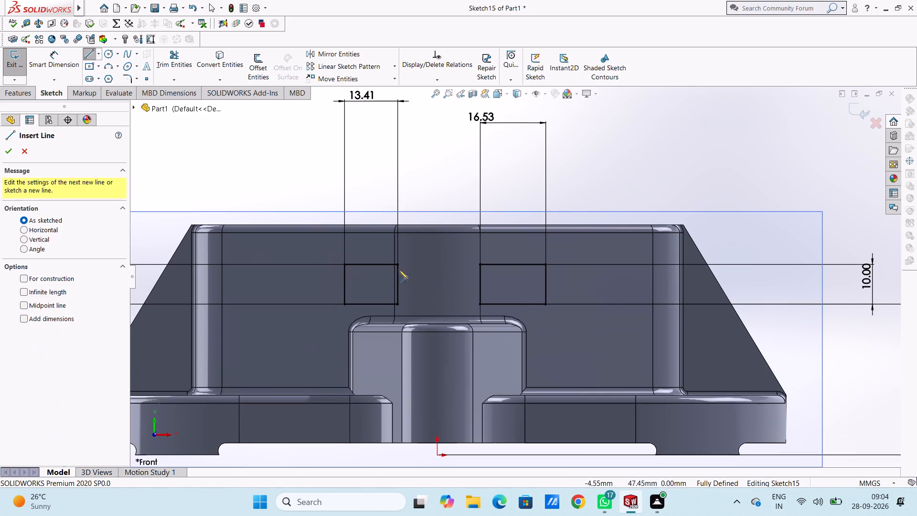
click(398, 264)
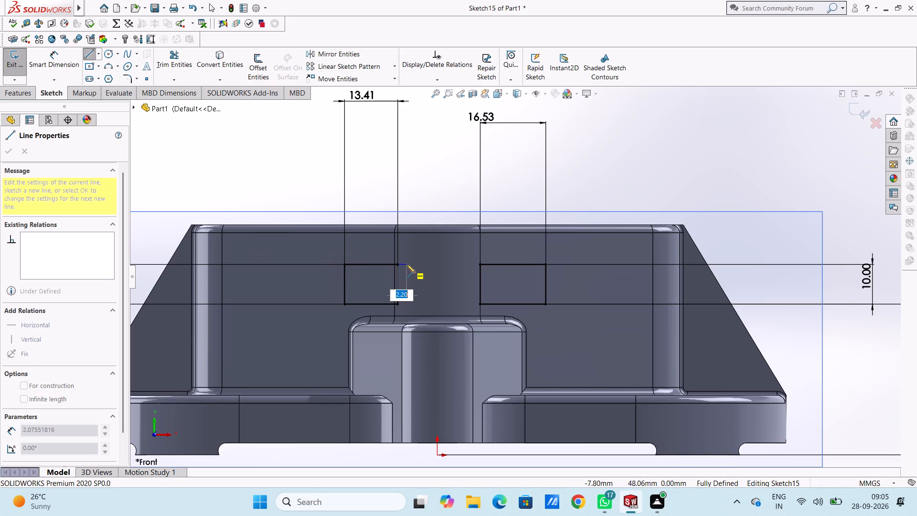
click(407, 264)
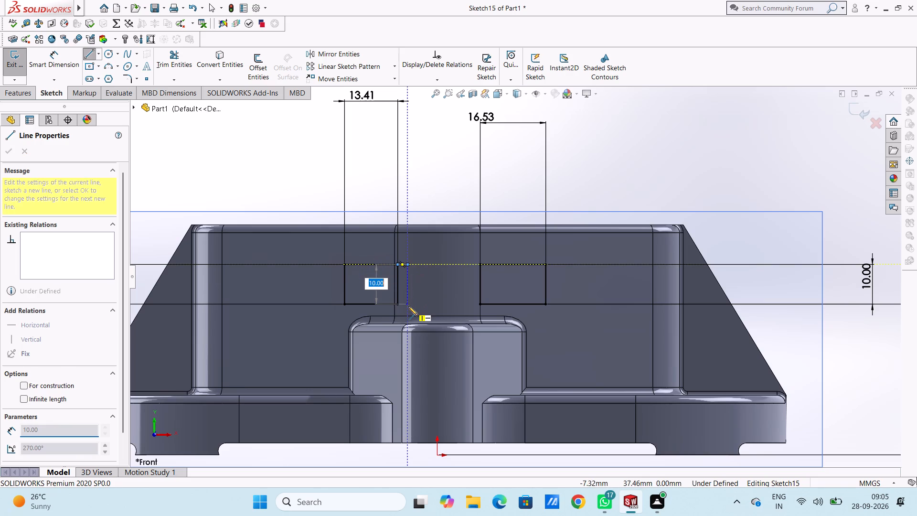
click(408, 306)
click(397, 304)
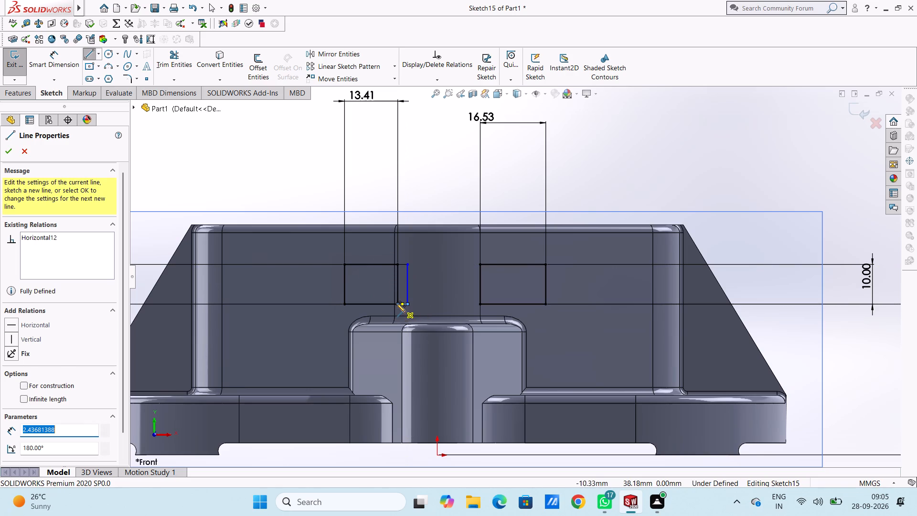
key(Escape)
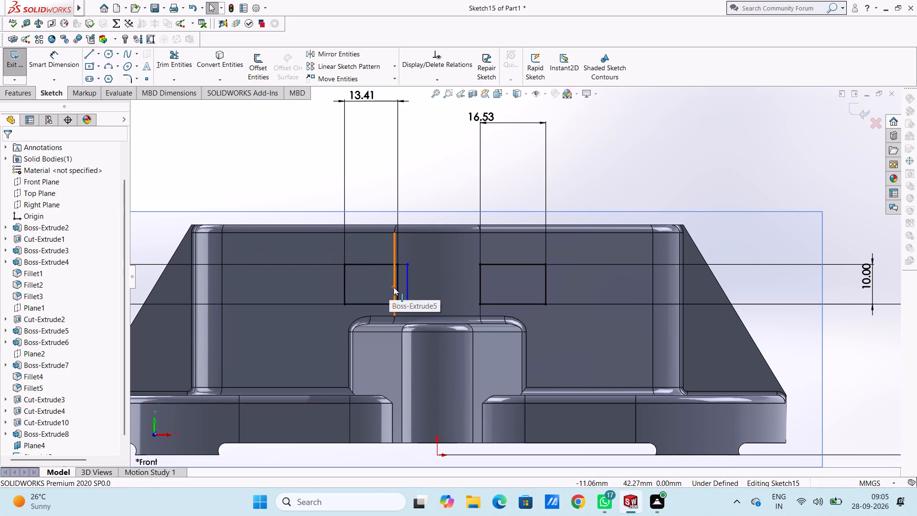
Delete the left rectangle's original inner vertical edge, between the rectangle and its extension.
click(398, 290)
key(Delete)
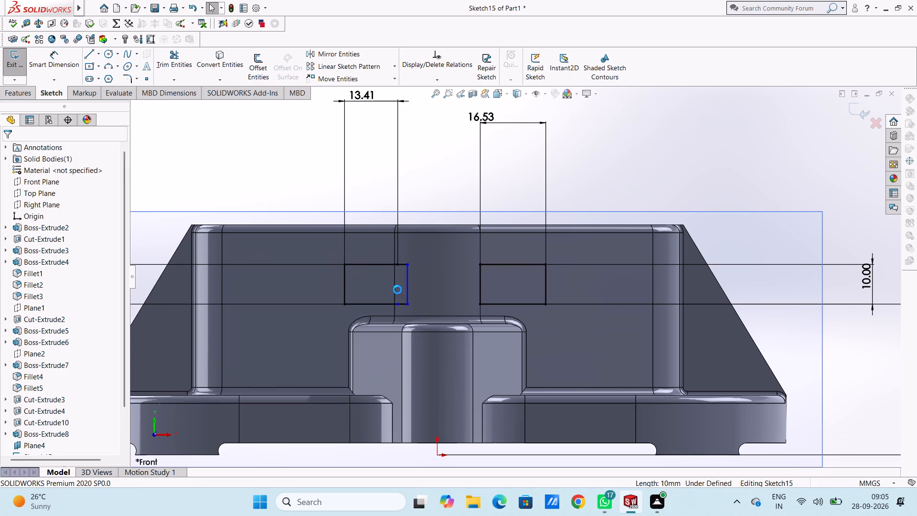
Draw a three-line extension about 2.5 mm wide and 10 mm high on the right rectangle's inner side.
click(92, 51)
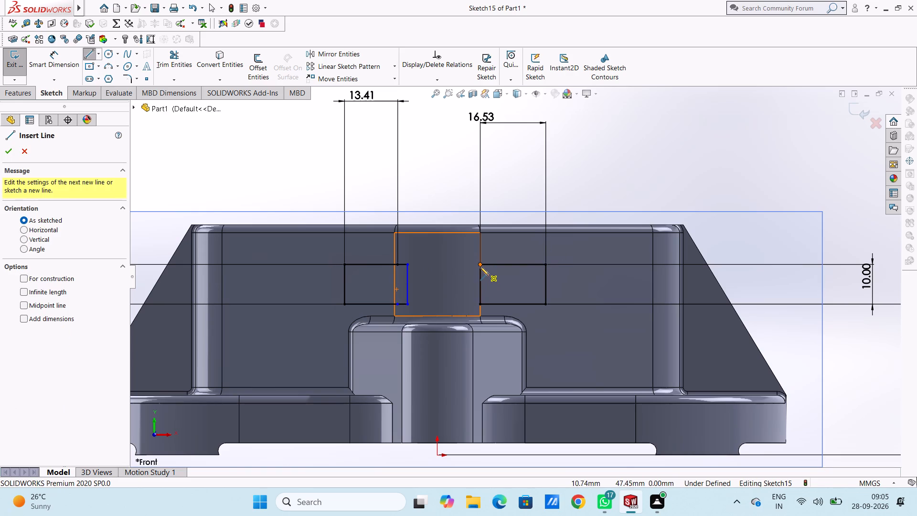
click(480, 266)
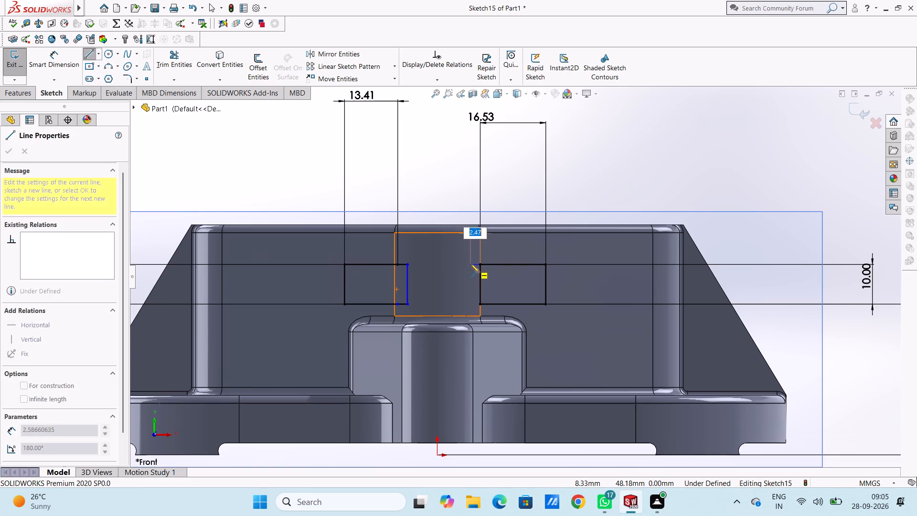
click(470, 264)
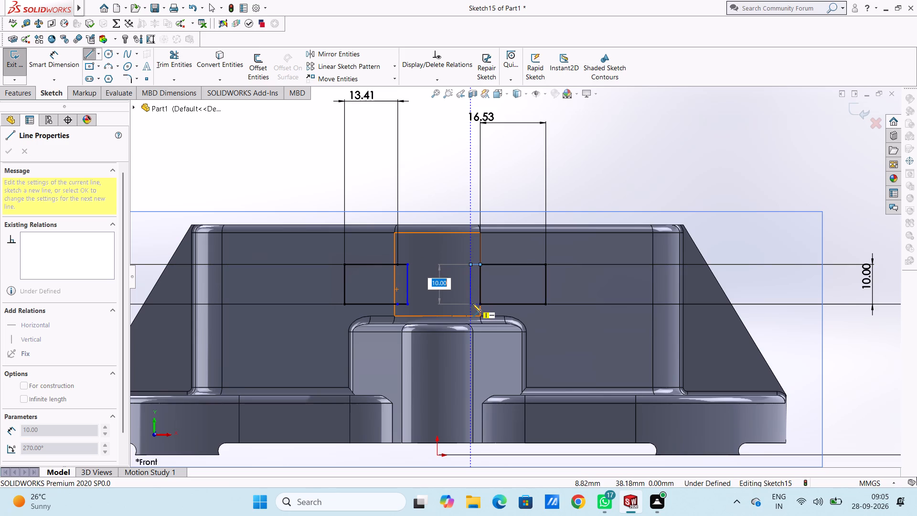
click(471, 304)
click(482, 305)
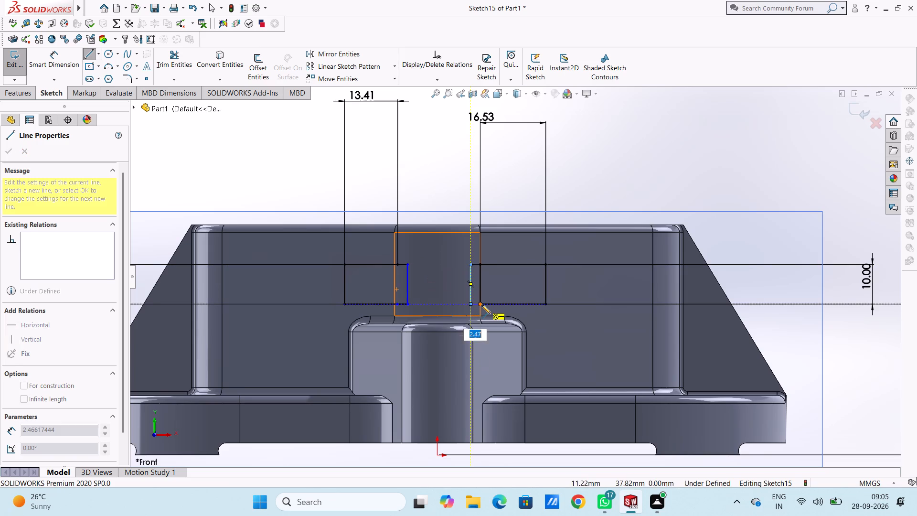
key(Escape)
key(Escape)
key(Escape)
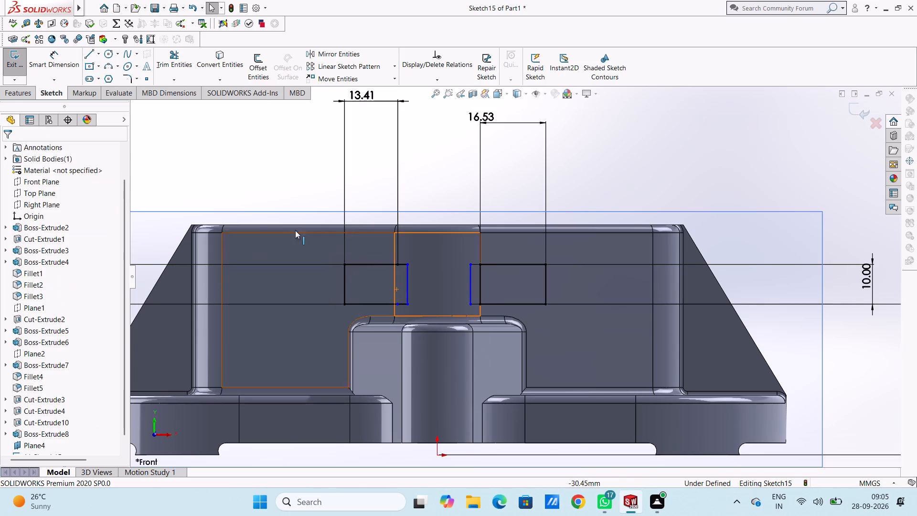
Dimension the upper edge of the right rectangle's inner extension and set its width to 3 mm.
key(Escape)
click(72, 66)
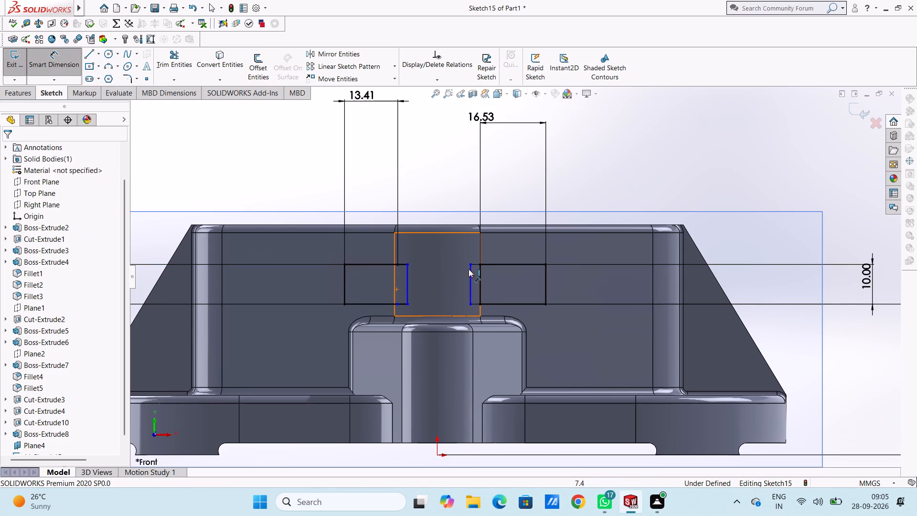
click(474, 263)
click(474, 165)
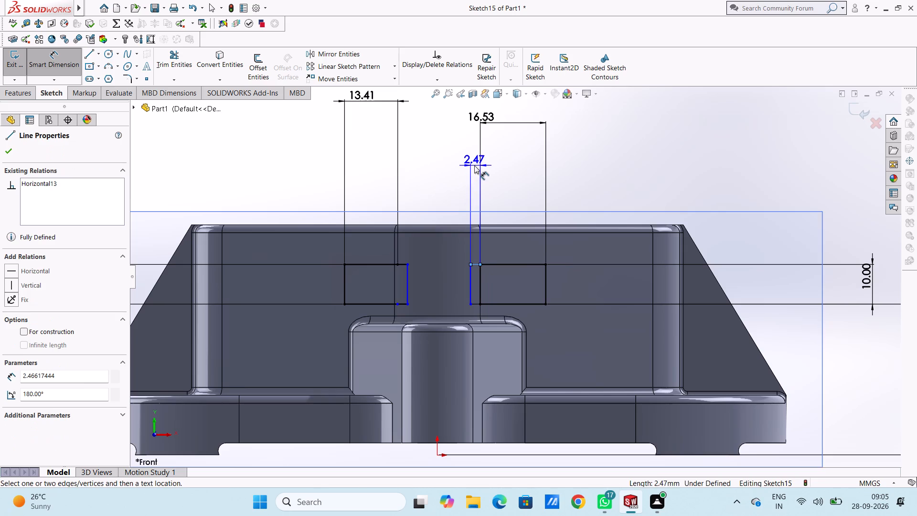
key(3)
key(Return)
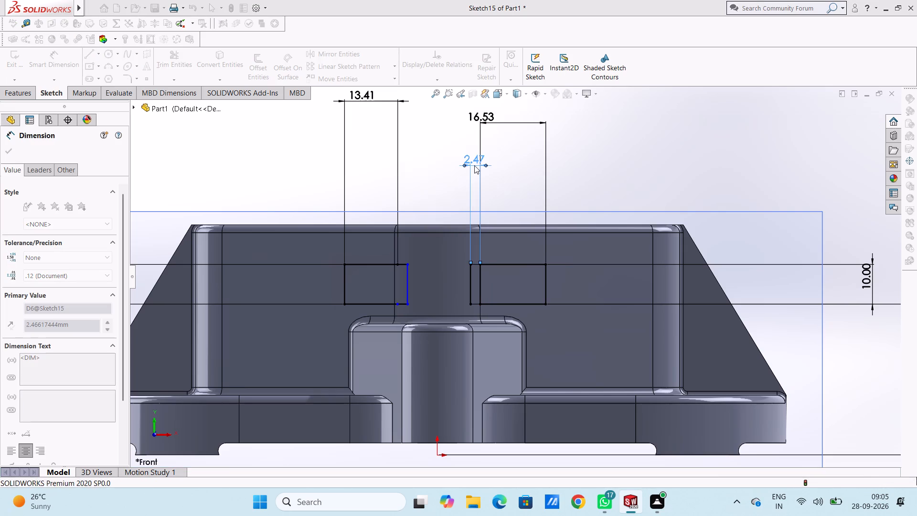
click(455, 174)
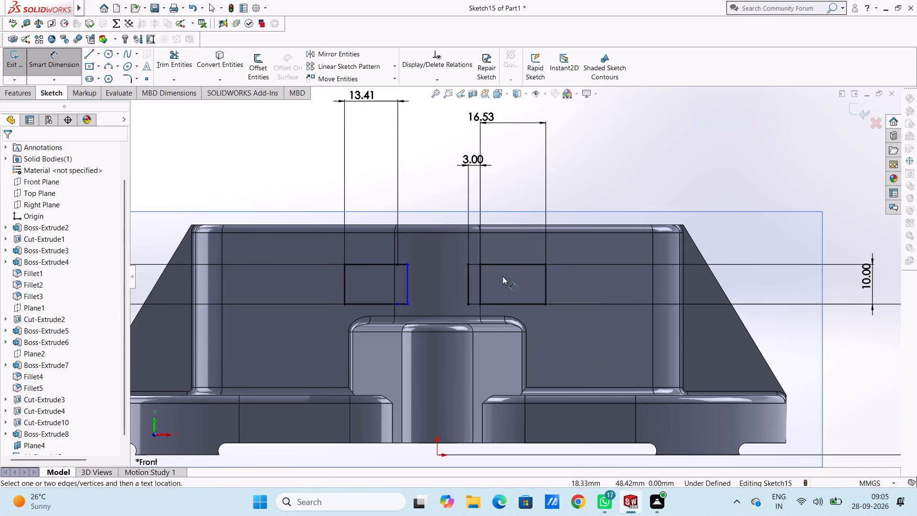
Delete the right rectangle's original inner vertical edge, between the rectangle and its extension.
click(479, 280)
key(Delete)
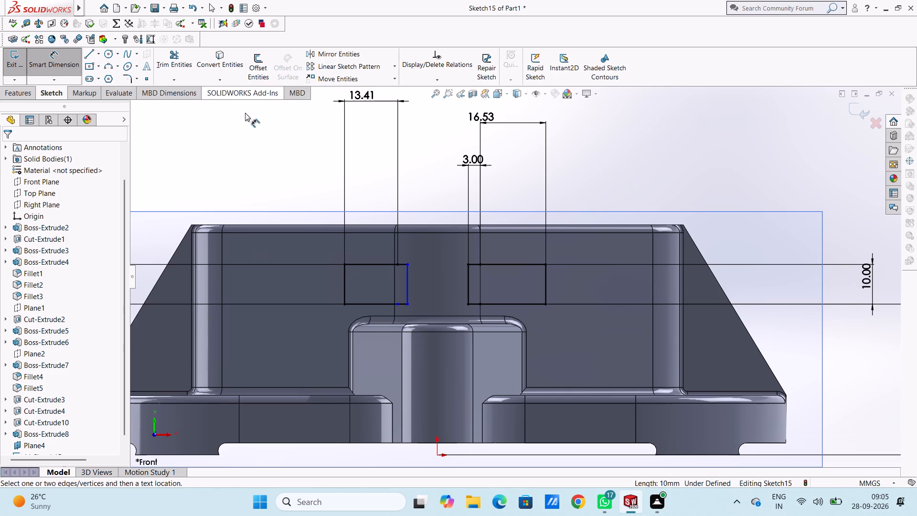
Dimension the upper and lower edges of the left rectangle's inner extension, keeping their drawn lengths.
click(403, 265)
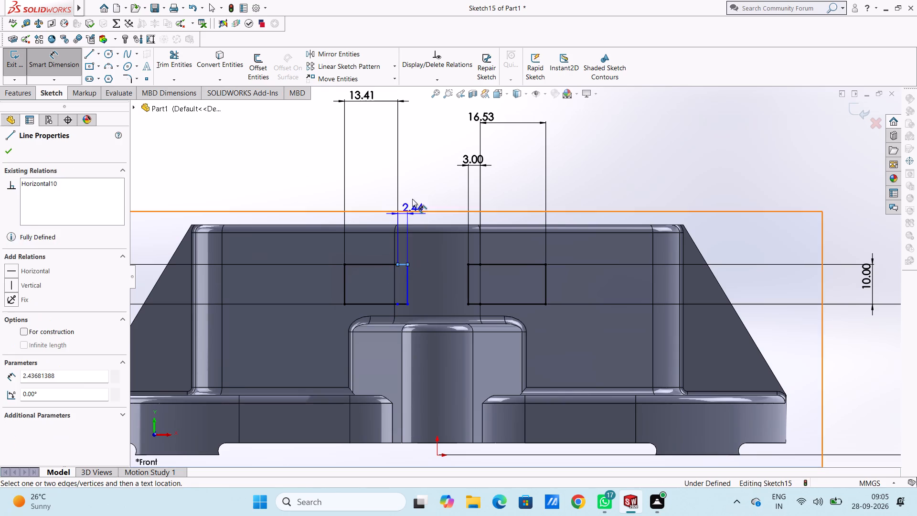
click(410, 171)
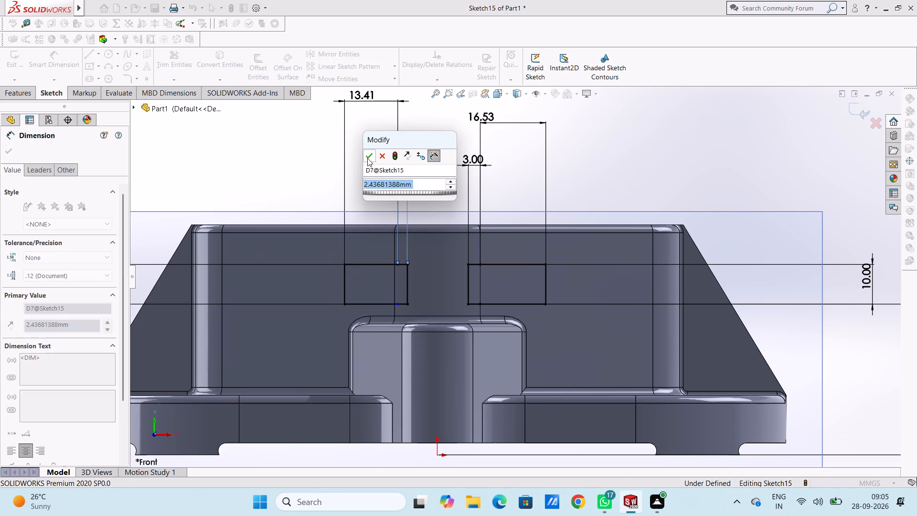
click(367, 158)
click(362, 154)
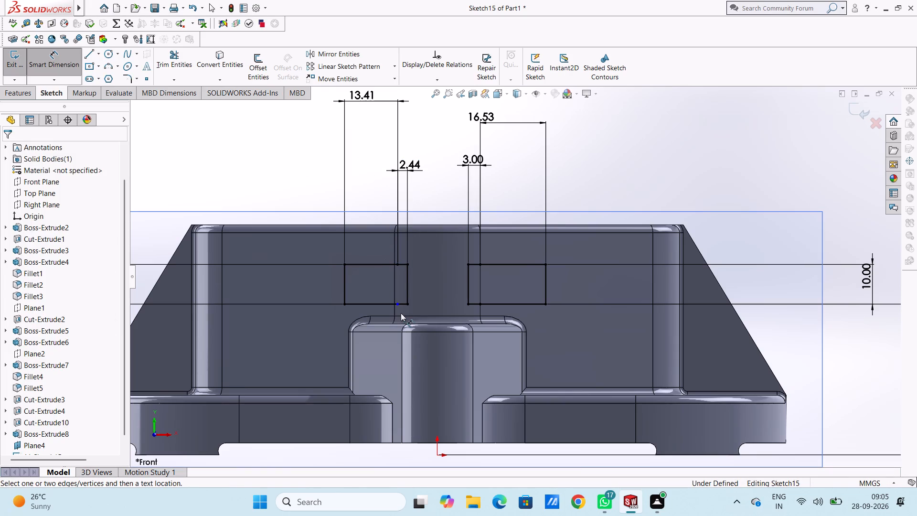
click(402, 305)
click(396, 344)
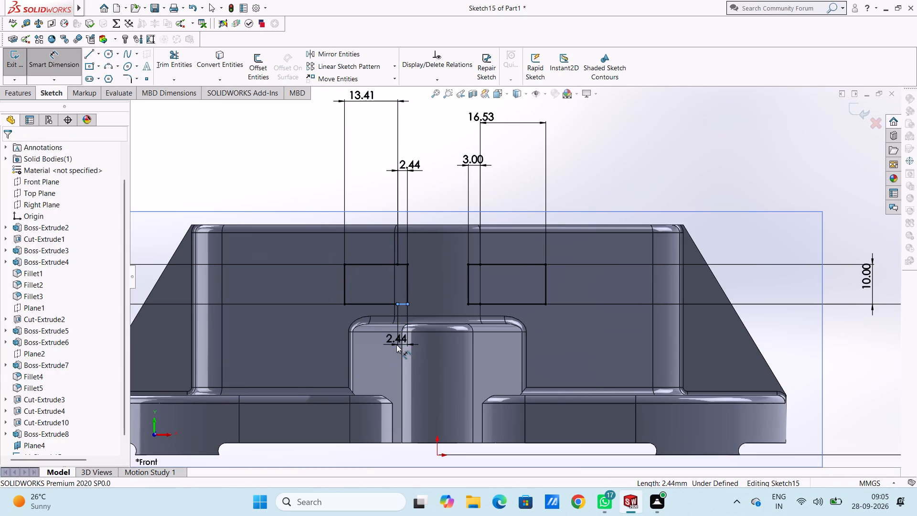
click(360, 329)
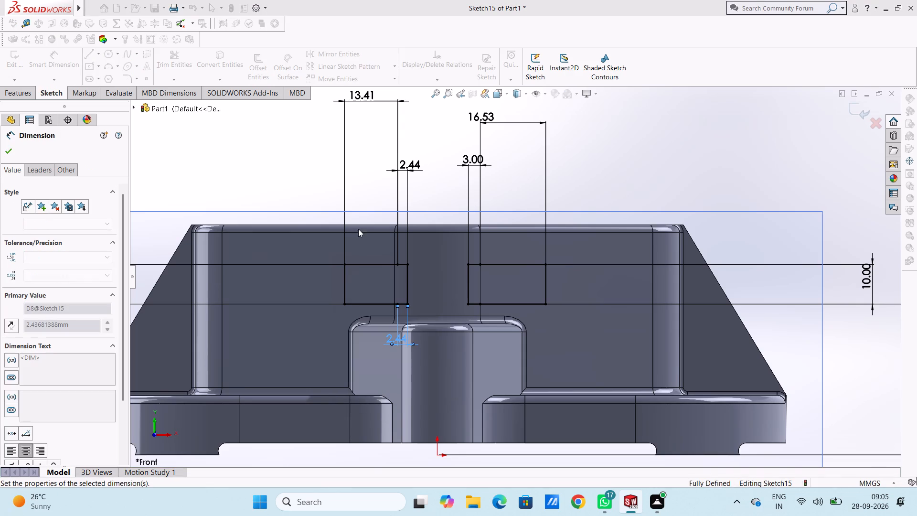
click(368, 182)
Extrude both widened profiles as a boss with a Mid Plane end condition, 5 mm thick and merged with the body.
scroll(370, 179, up, 2)
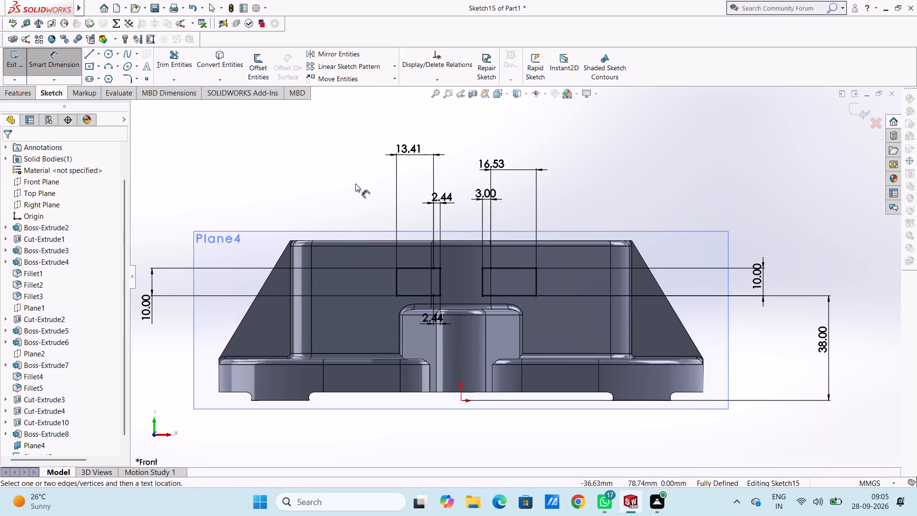
middle_drag(353, 182, 364, 365)
click(23, 99)
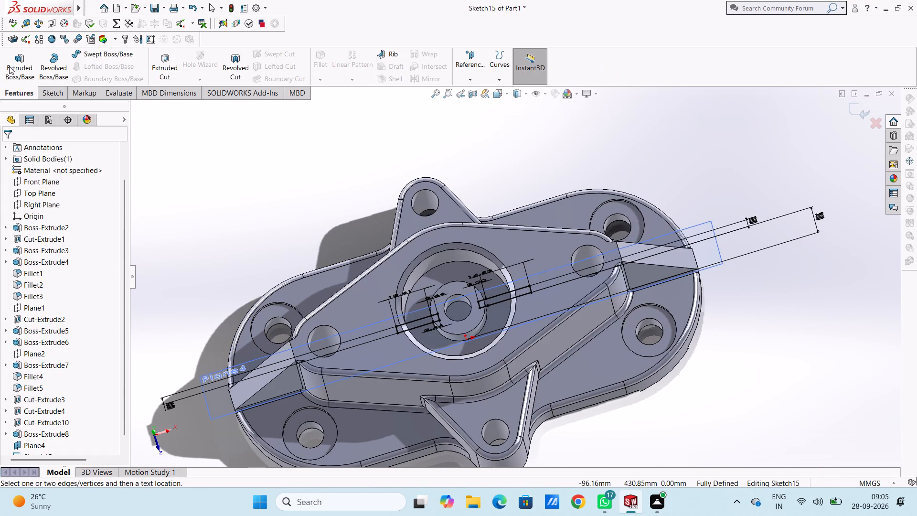
click(10, 65)
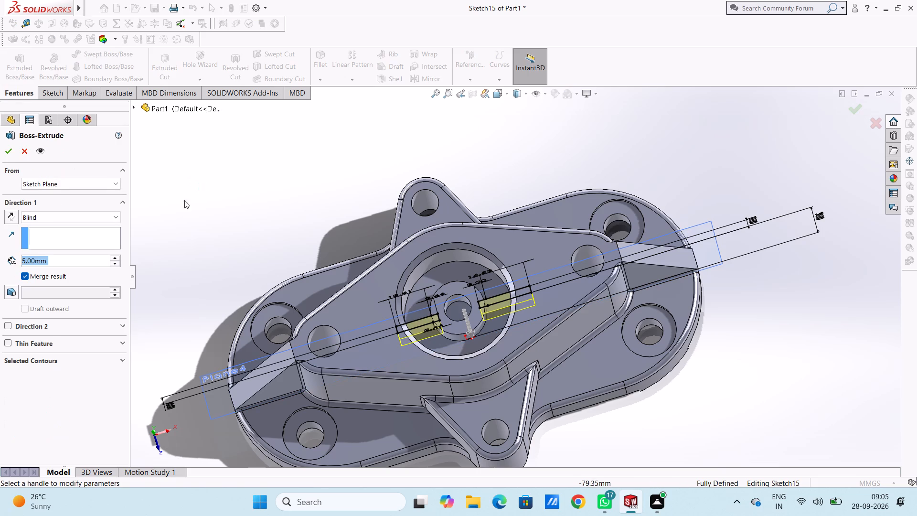
click(91, 217)
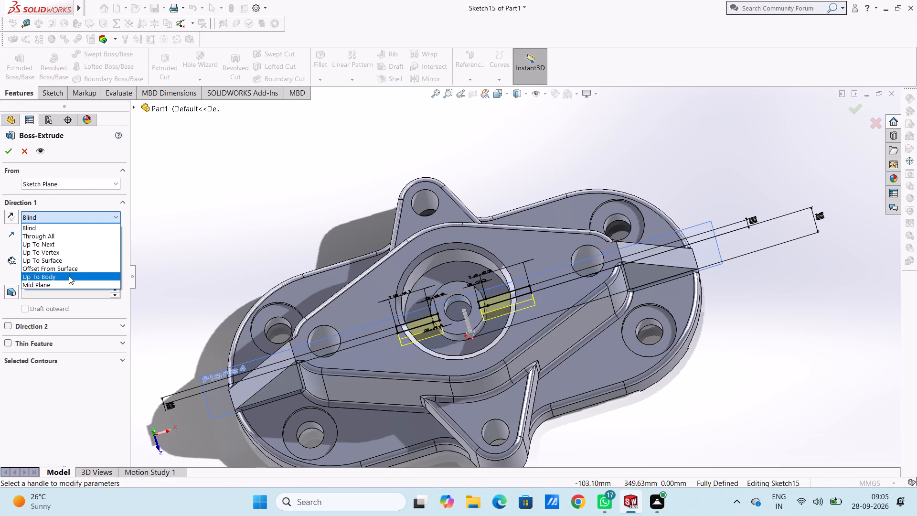
click(68, 284)
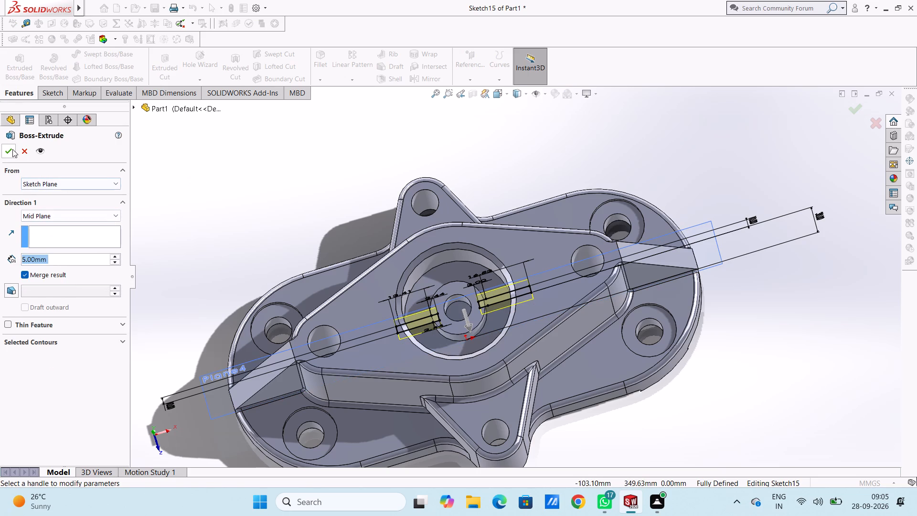
click(12, 149)
click(182, 225)
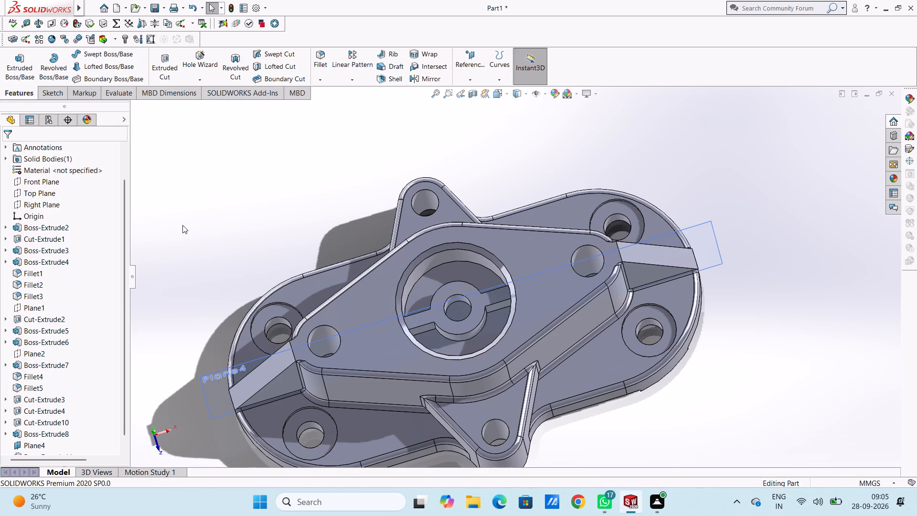
Hide Plane4.
scroll(41, 430, down, 3)
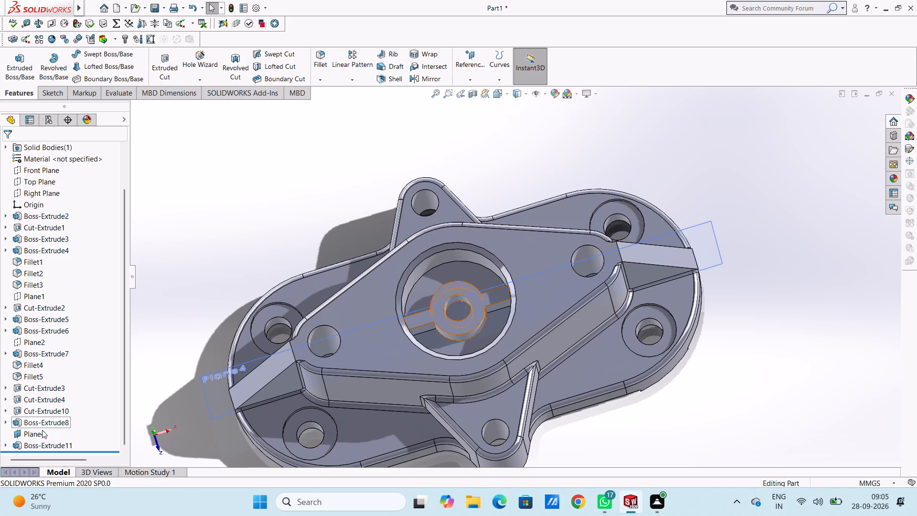
scroll(42, 430, down, 2)
click(41, 434)
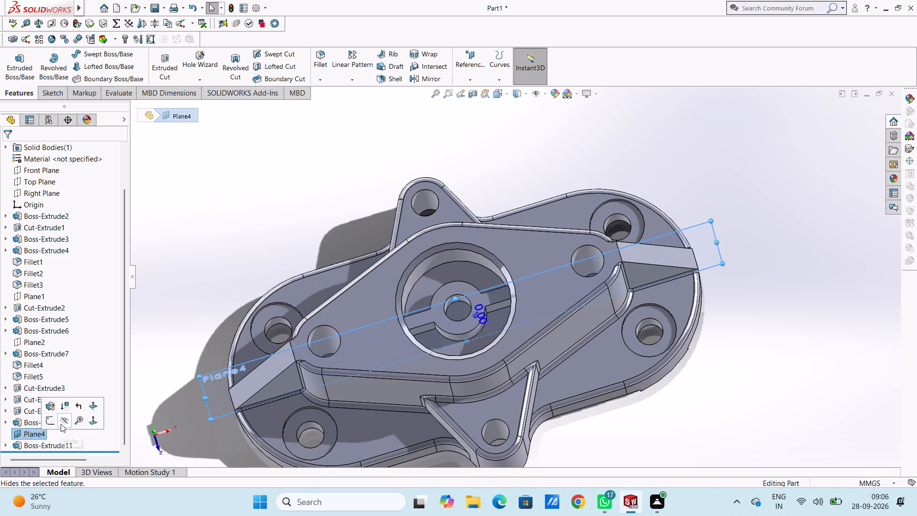
click(62, 422)
click(175, 310)
Create a reference plane from the Right Plane with a 0 mm offset.
scroll(322, 227, up, 3)
middle_drag(347, 204, 331, 202)
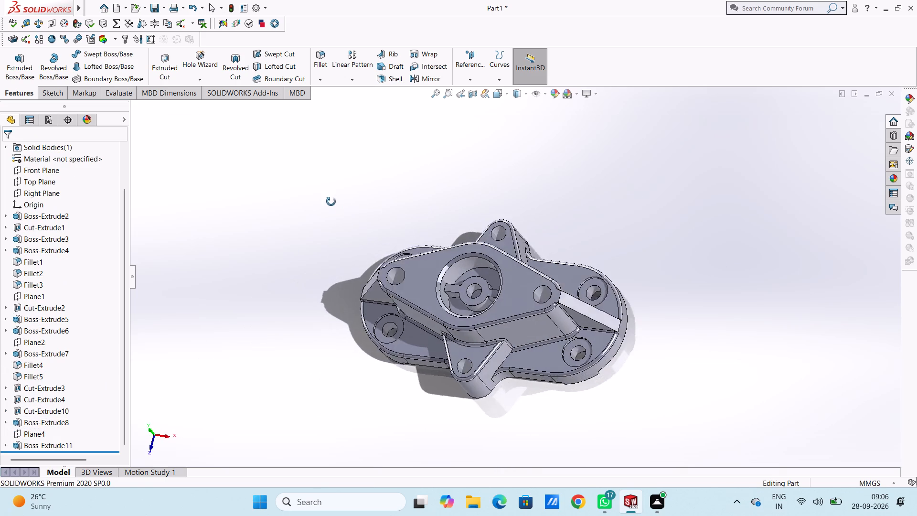
middle_drag(331, 202, 364, 210)
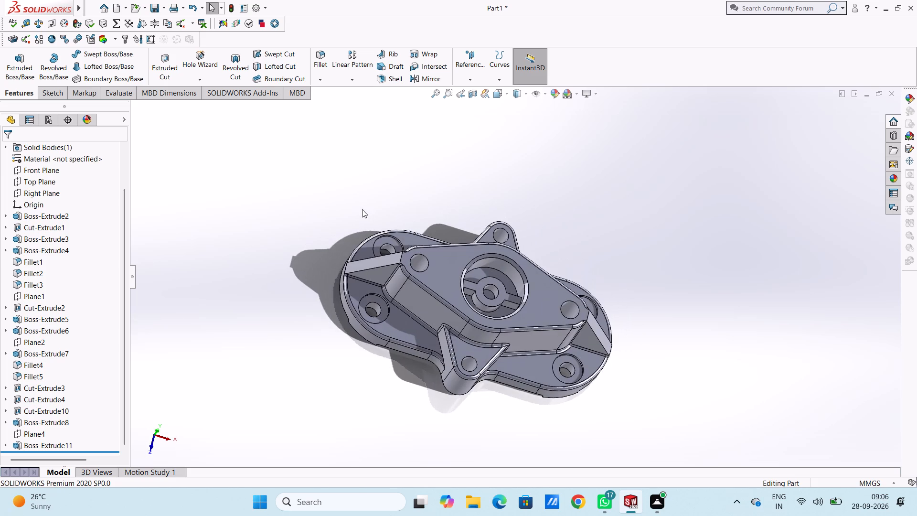
key(ctrl+5)
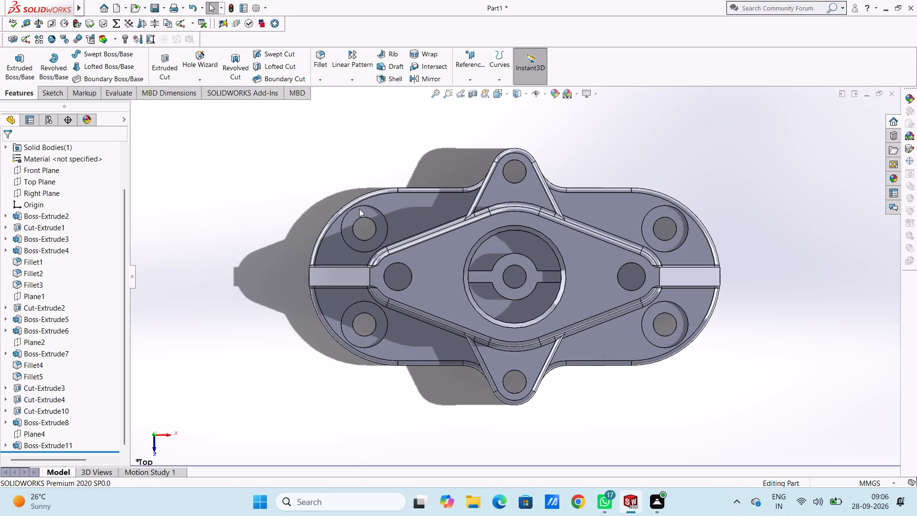
click(481, 60)
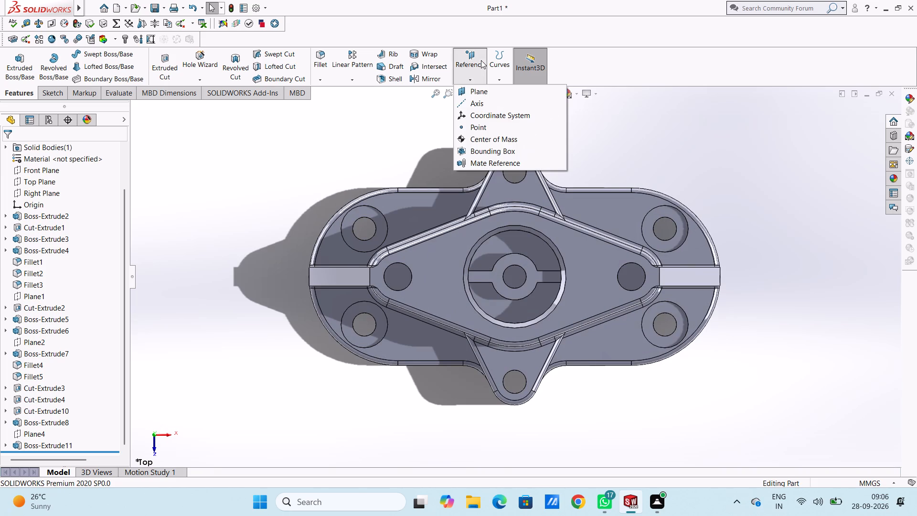
click(489, 89)
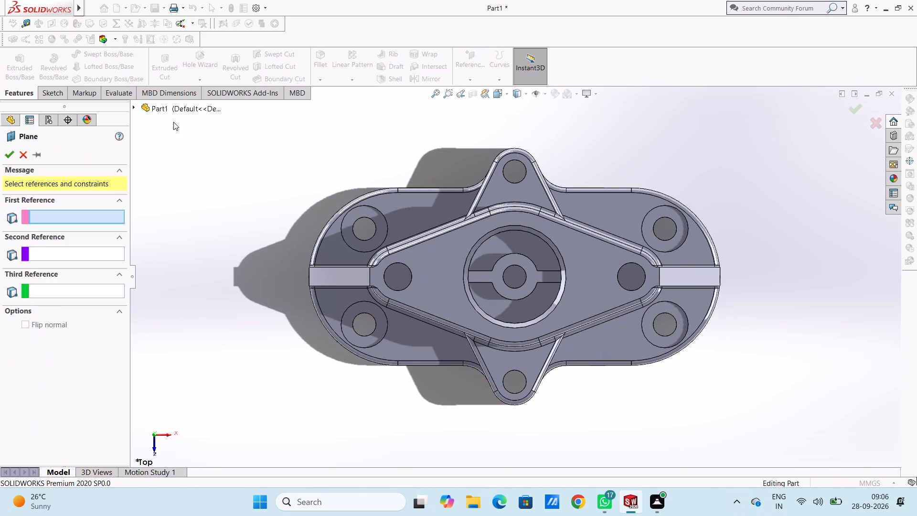
click(167, 111)
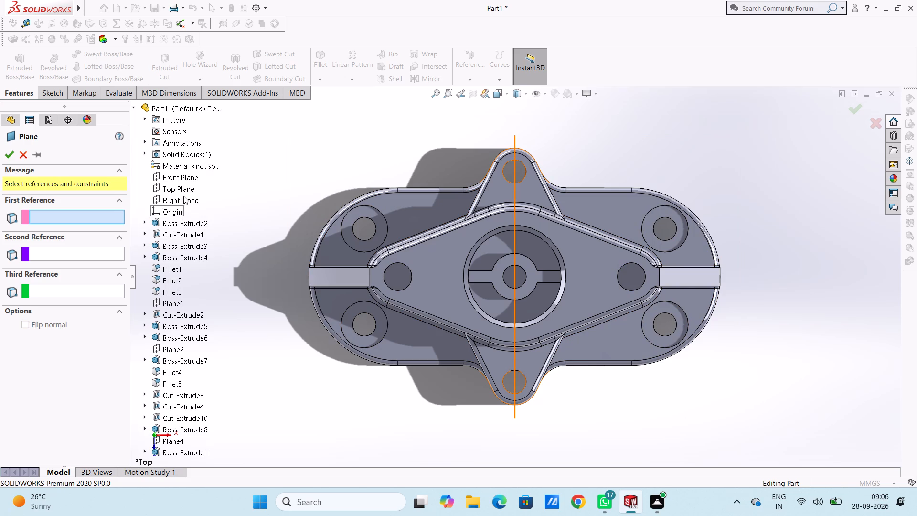
click(185, 198)
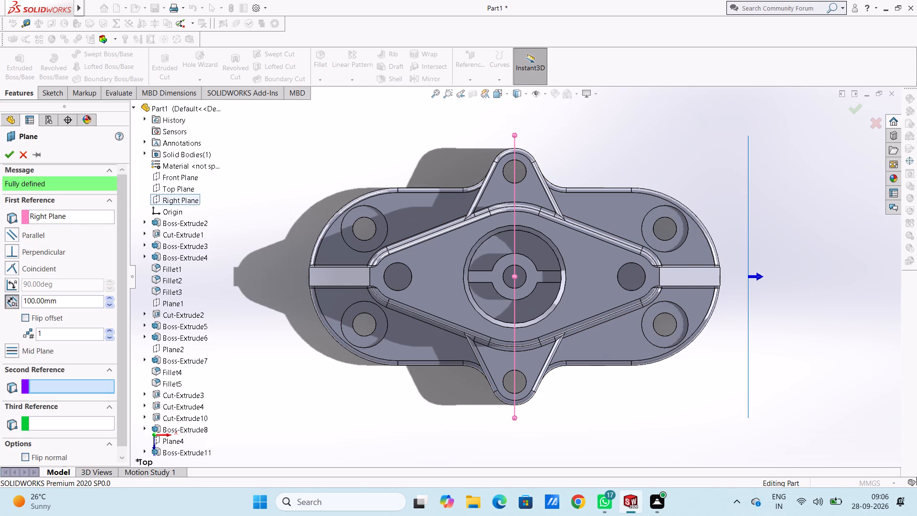
double_click(65, 300)
key(0)
key(Return)
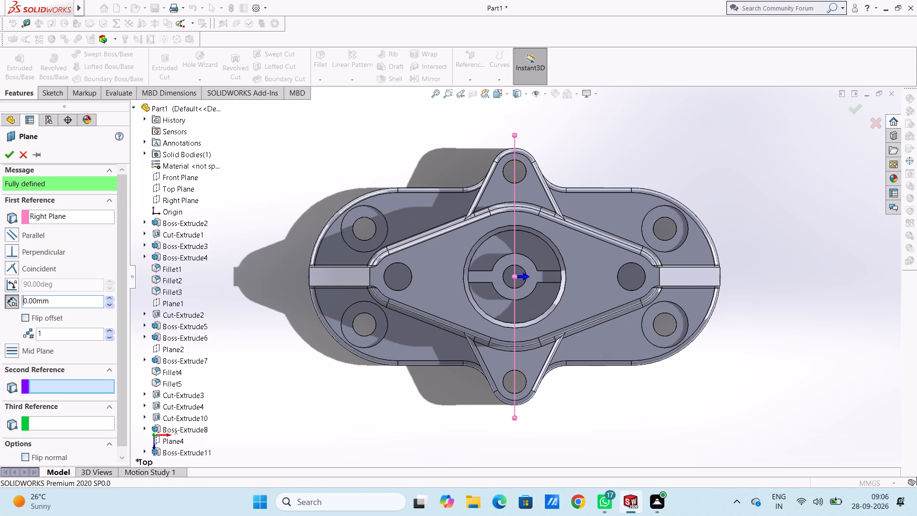
click(5, 159)
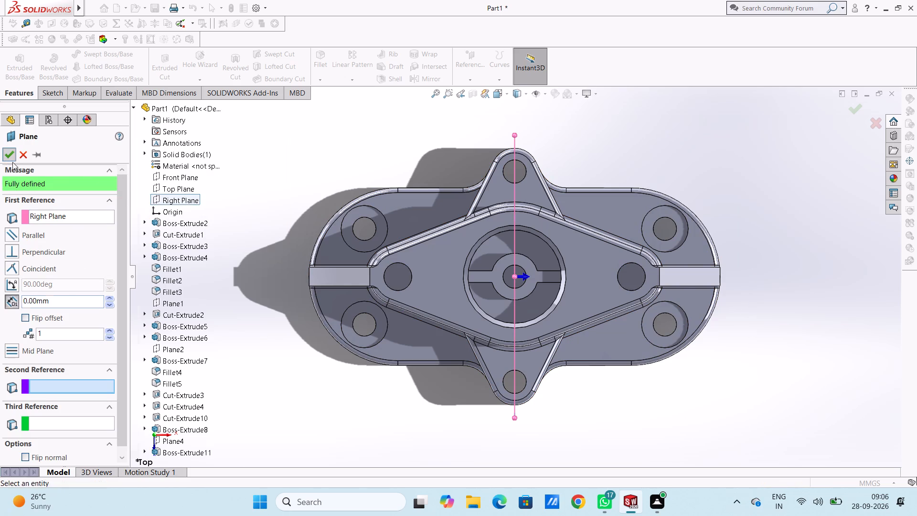
click(260, 181)
On Plane5, sketch a closed rectangle about 13 mm wide and 10 mm high from lines, left of the central boss.
key(ctrl+3)
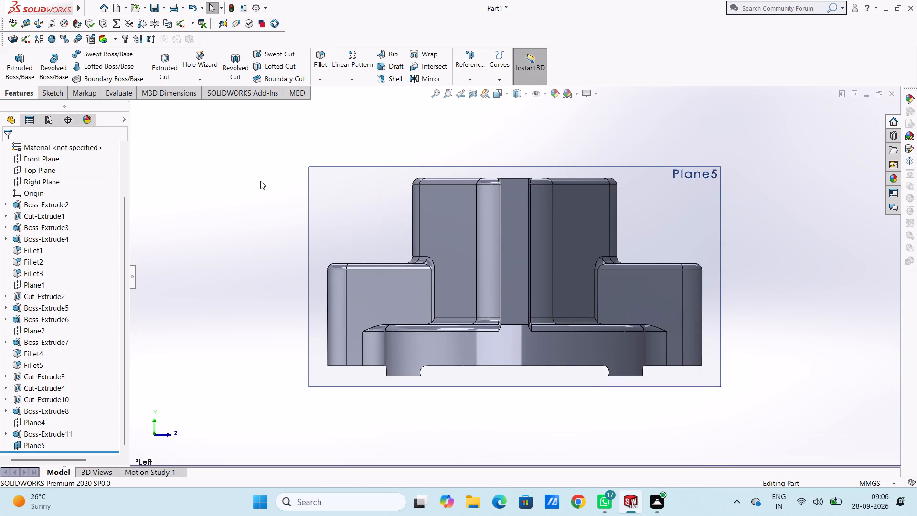
click(317, 200)
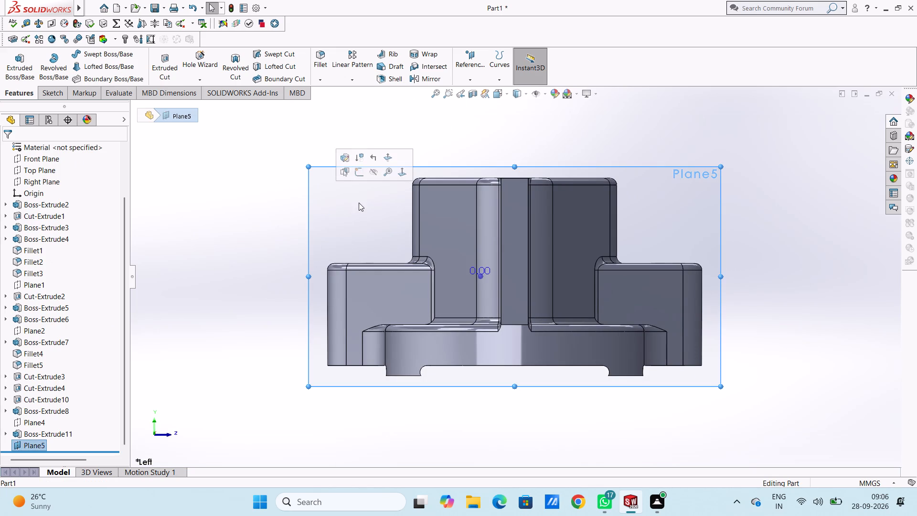
click(359, 173)
click(278, 188)
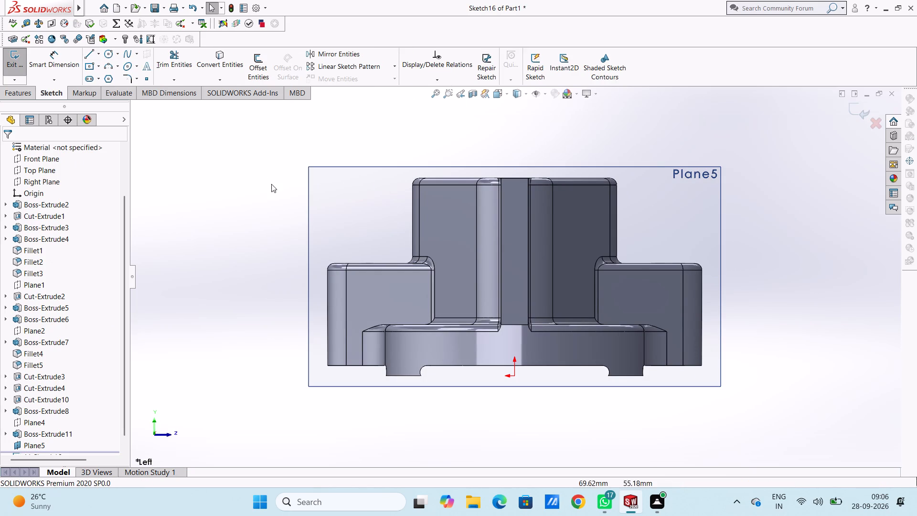
click(91, 54)
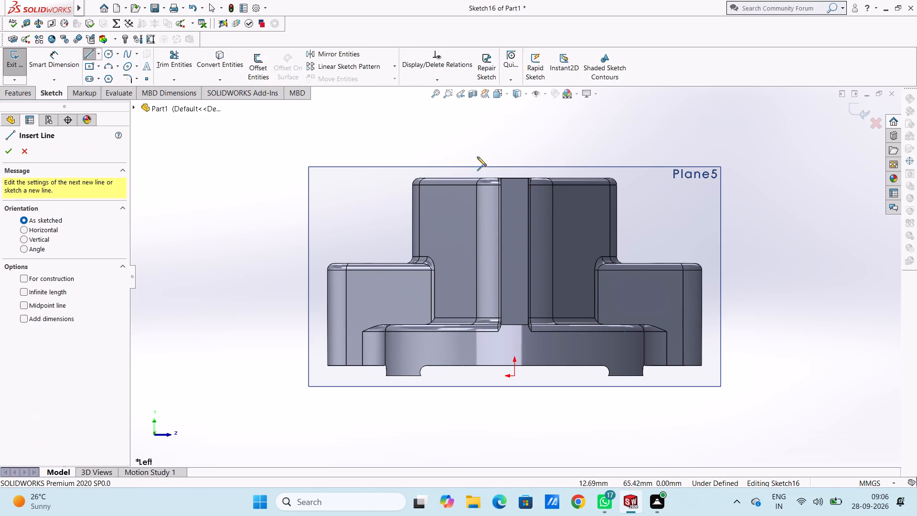
middle_drag(529, 143, 533, 237)
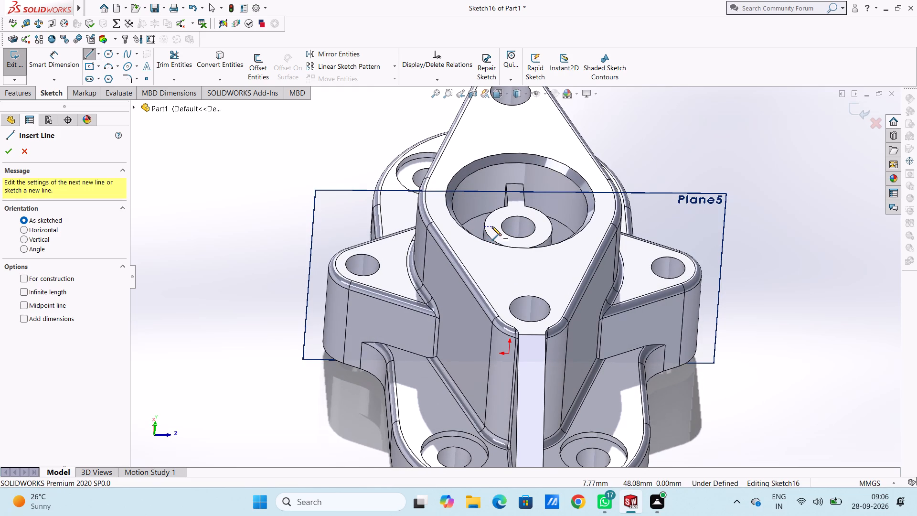
click(492, 226)
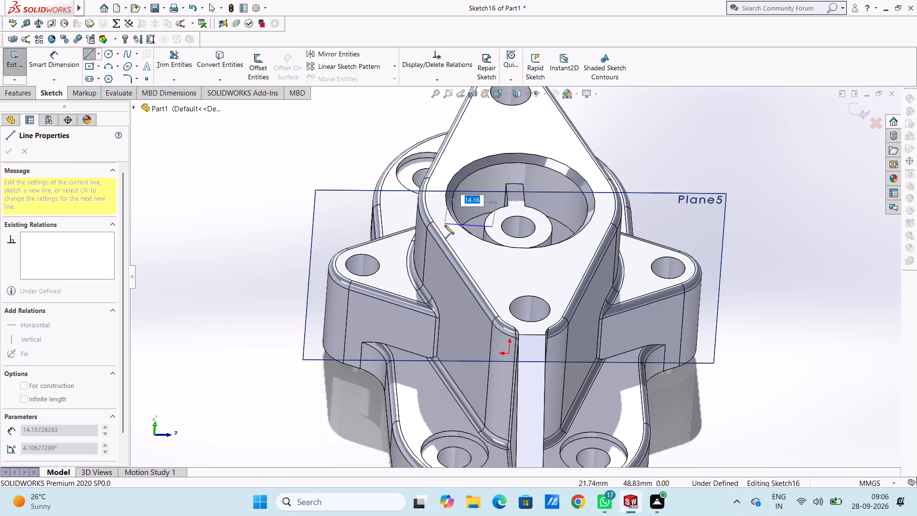
click(448, 227)
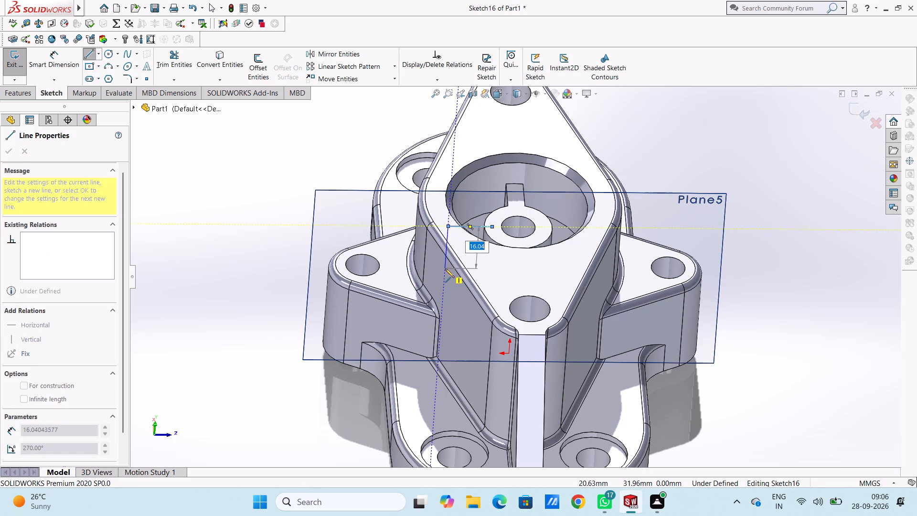
text(10)
key(Return)
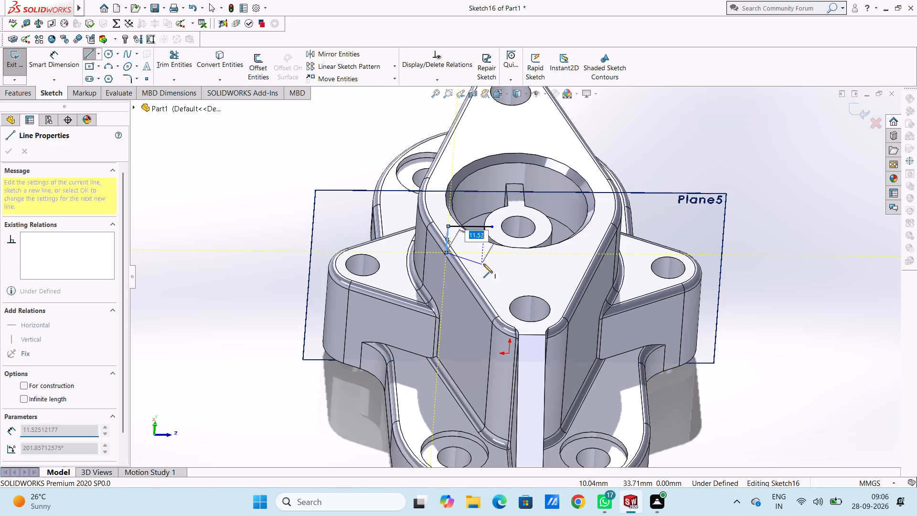
click(492, 251)
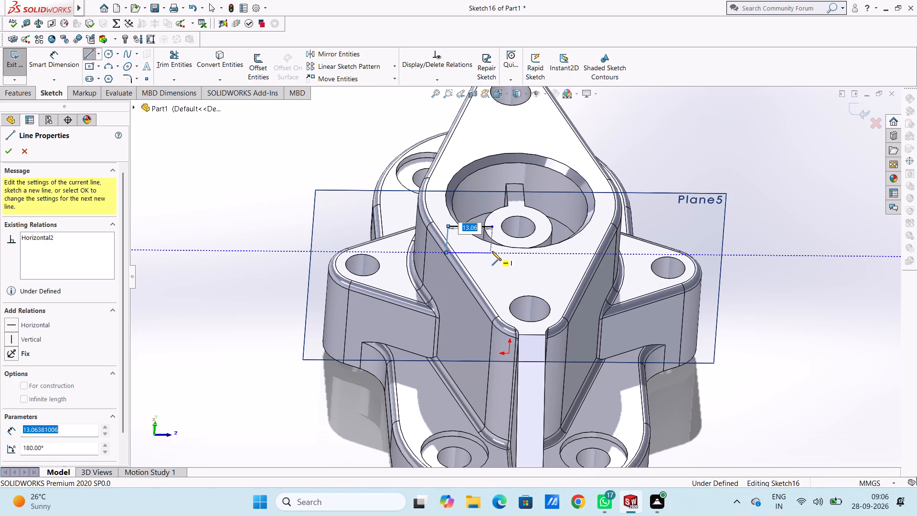
click(491, 226)
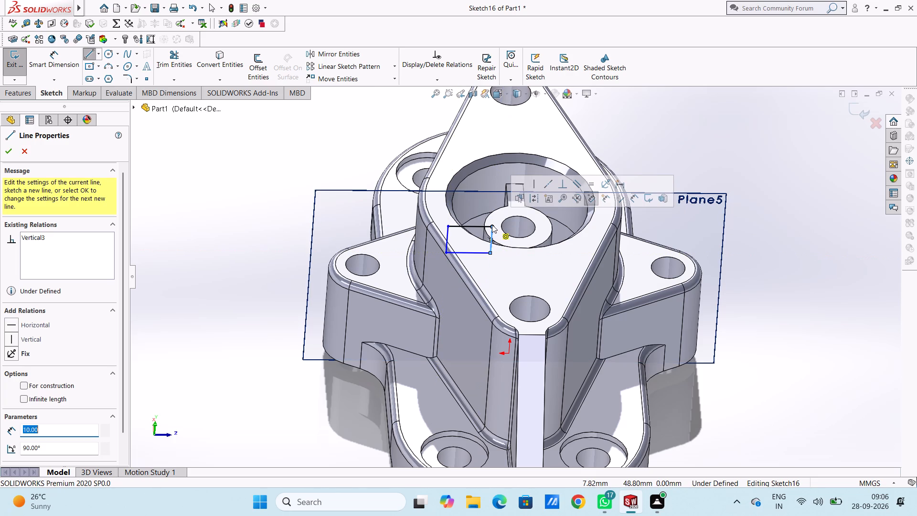
key(Escape)
key(Escape)
key(Escape)
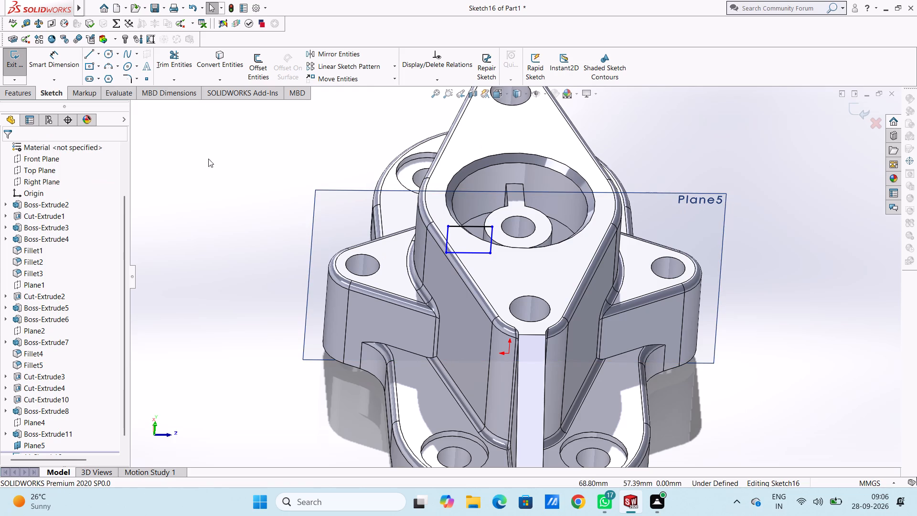
Sketch a second line rectangle about 14.6 mm wide and 10 mm high right of the central boss, level with the first.
click(92, 55)
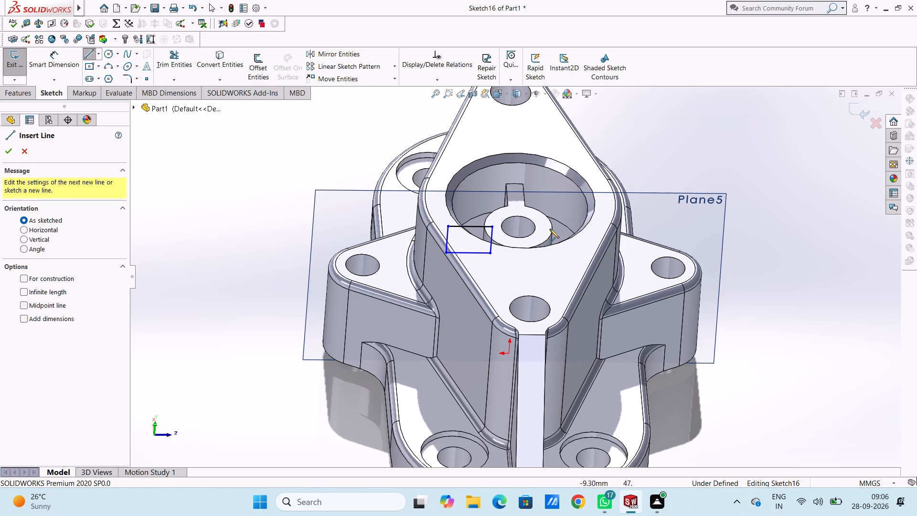
click(542, 226)
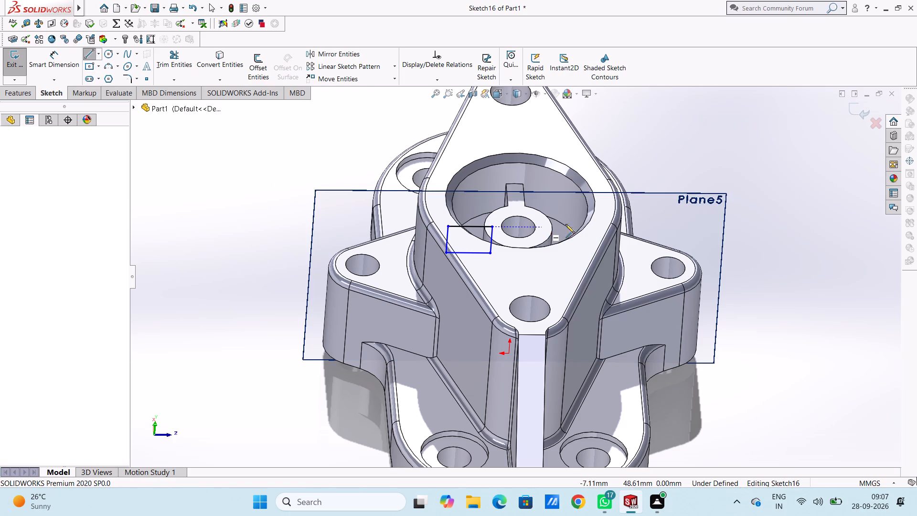
middle_drag(599, 226, 599, 226)
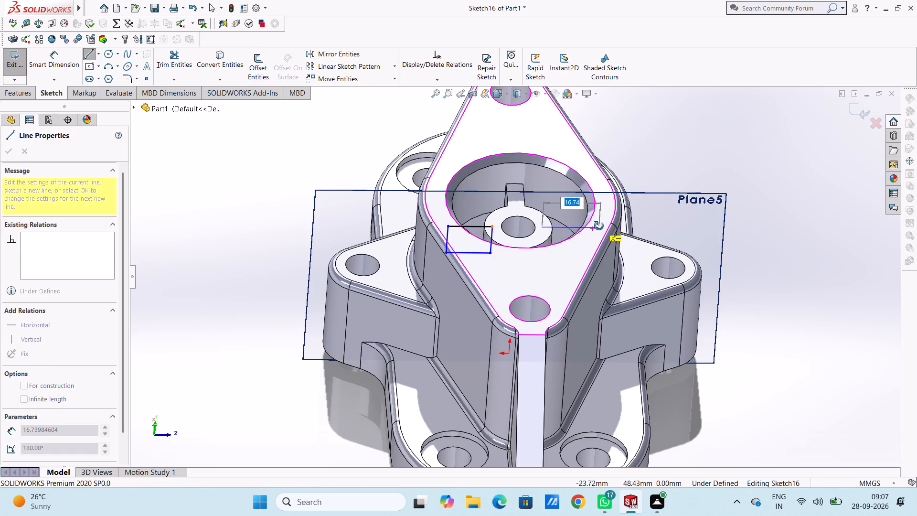
middle_drag(599, 226, 593, 200)
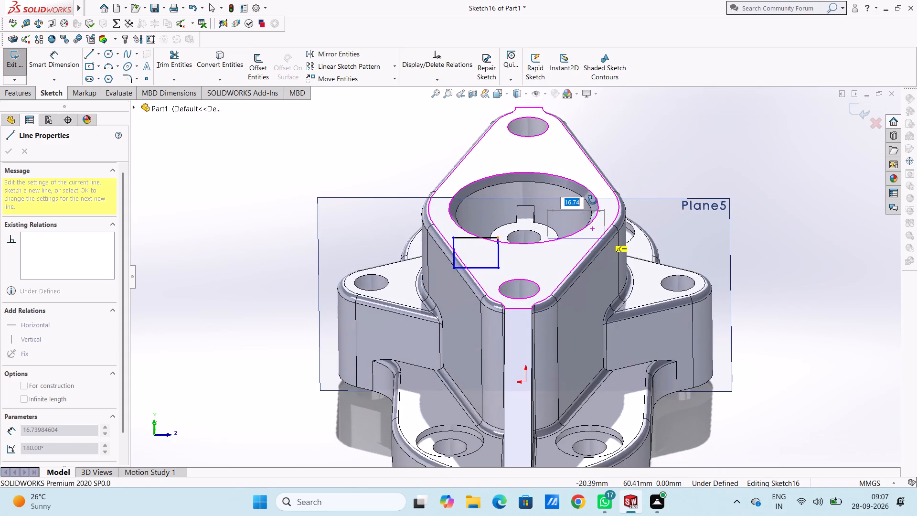
middle_drag(593, 200, 593, 143)
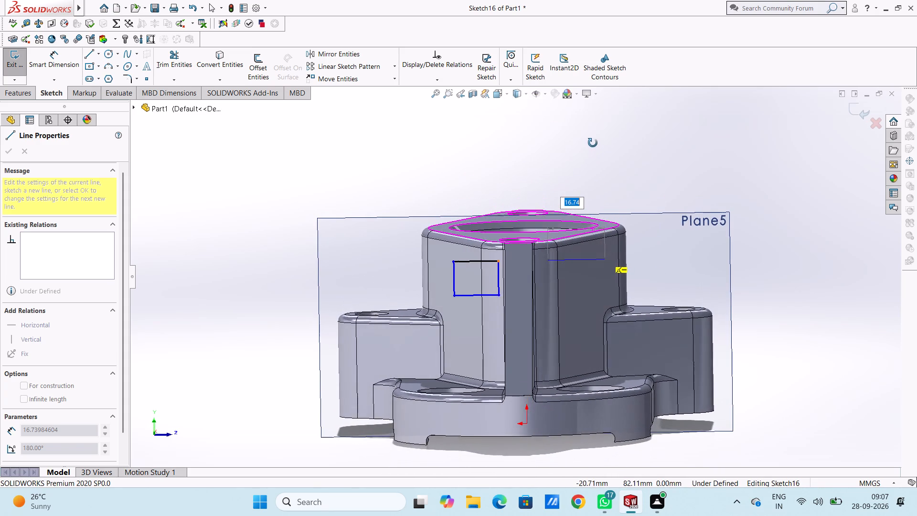
middle_drag(593, 143, 597, 133)
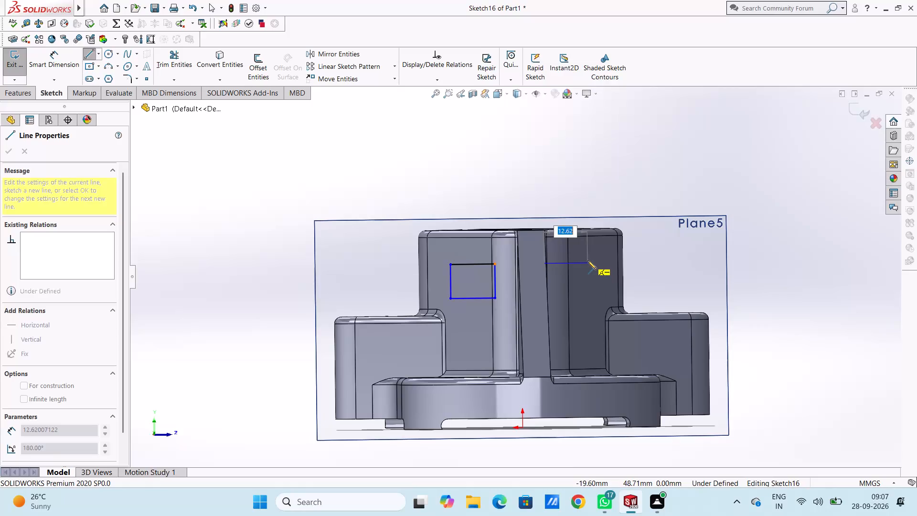
click(594, 261)
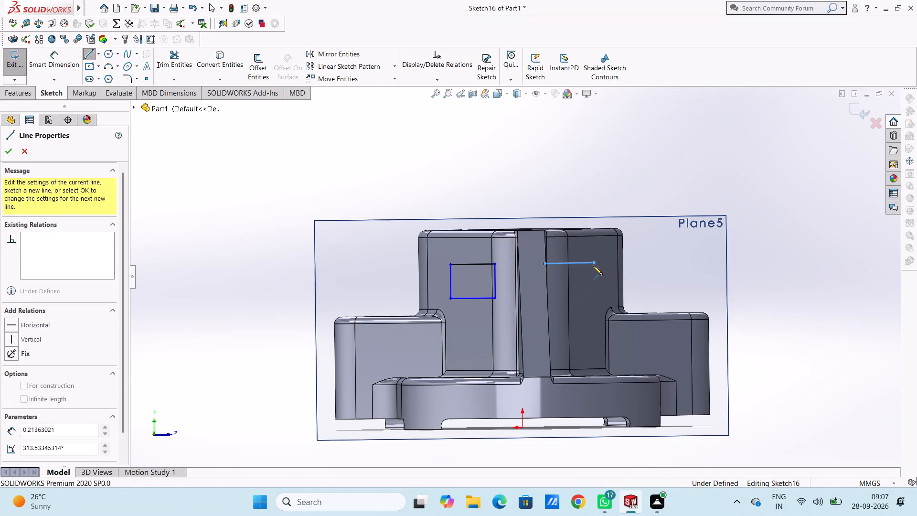
click(595, 297)
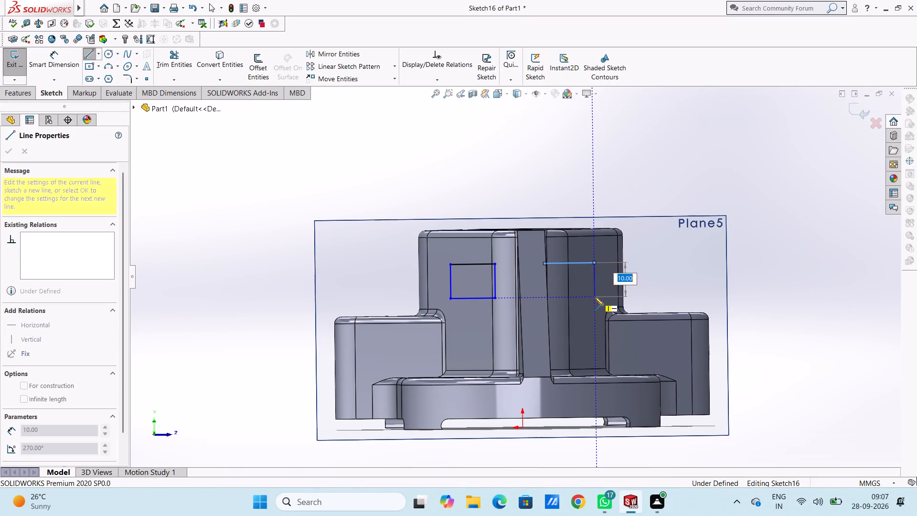
click(546, 298)
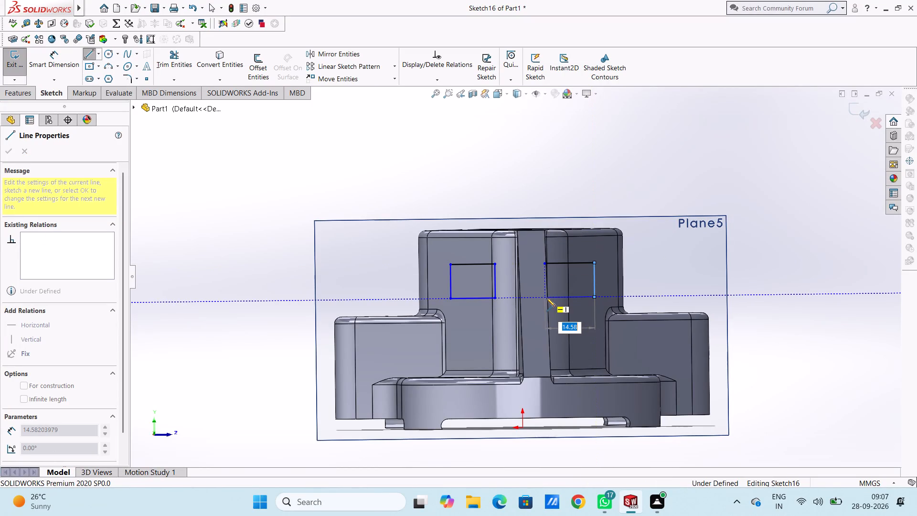
click(544, 265)
key(Escape)
key(Escape)
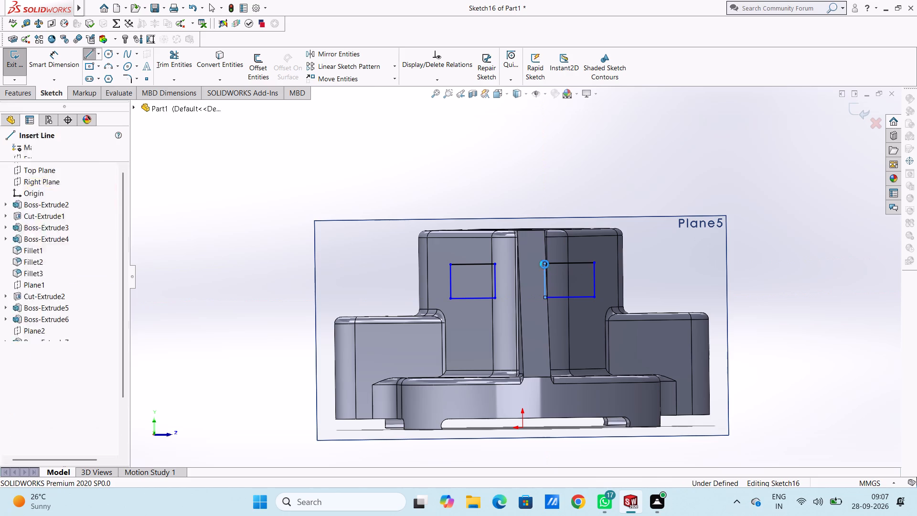
key(Escape)
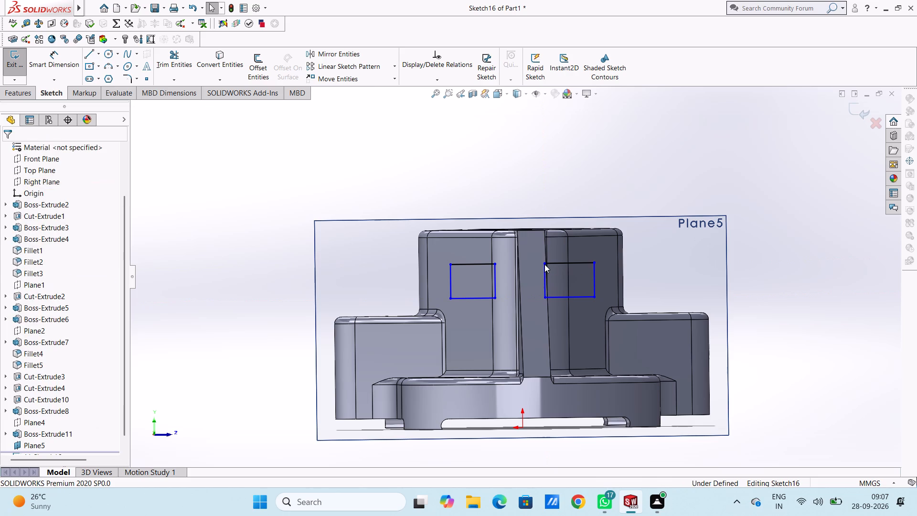
Dimension the left rectangle's outer vertical edge and upper edge, keeping their drawn lengths.
key(ctrl+1)
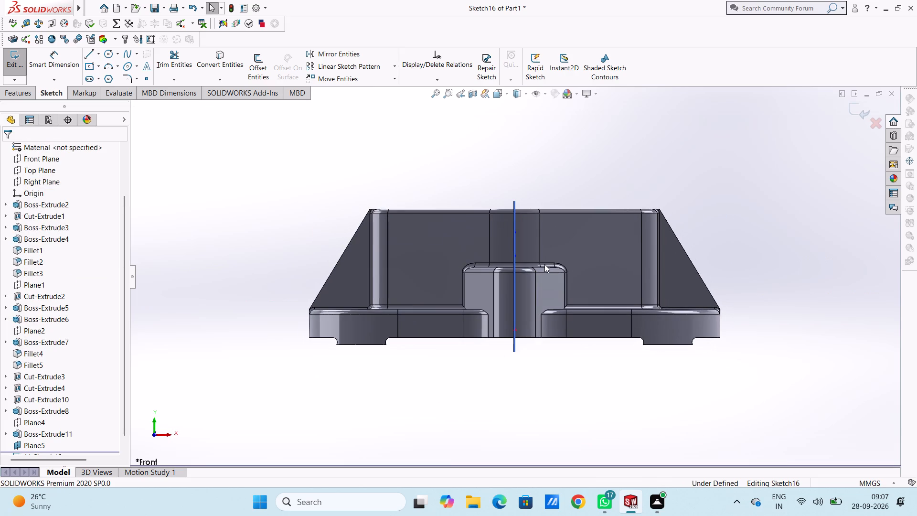
key(ctrl+3)
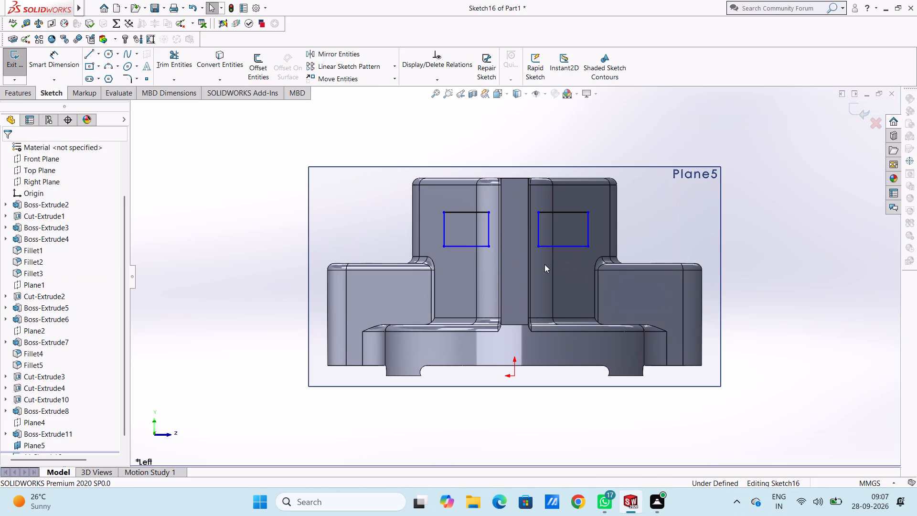
click(51, 65)
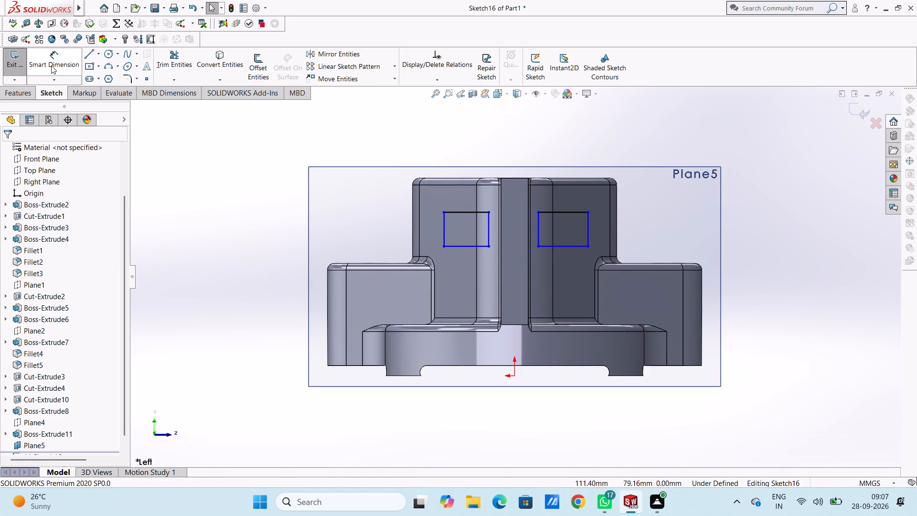
click(442, 226)
click(316, 227)
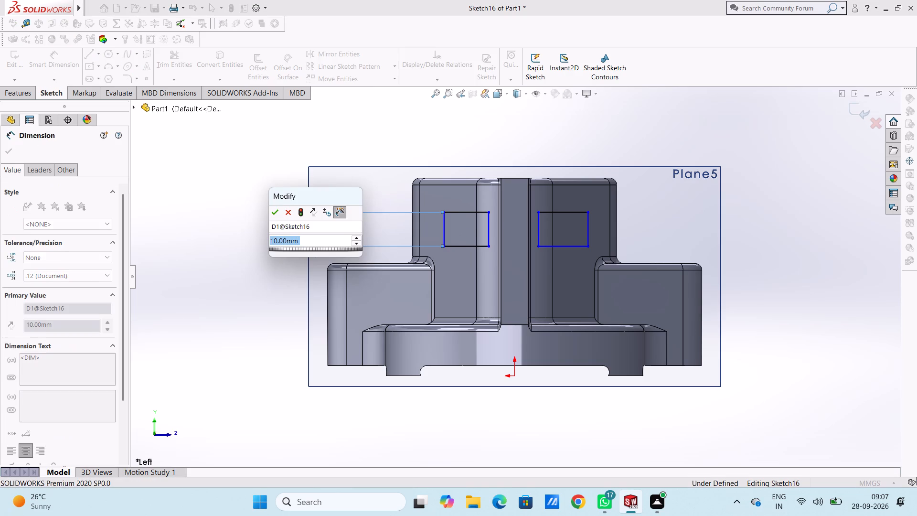
click(275, 213)
click(264, 214)
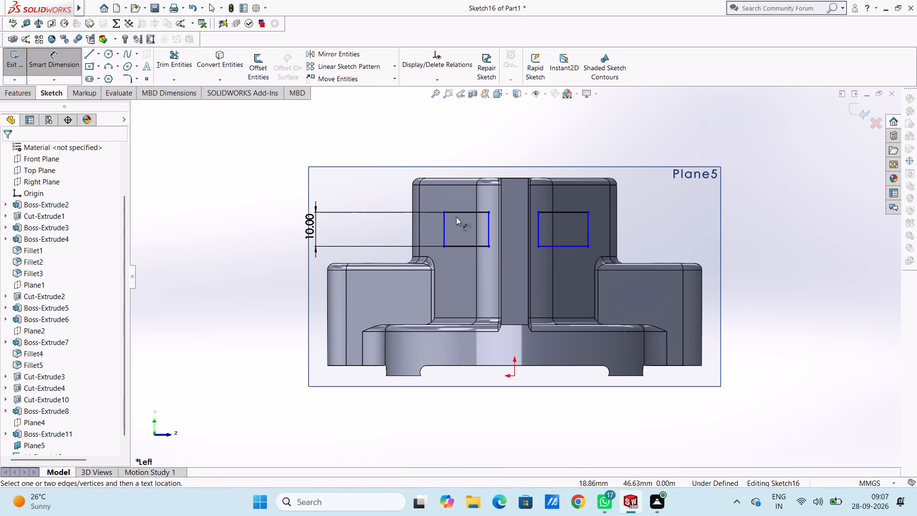
click(461, 213)
click(468, 120)
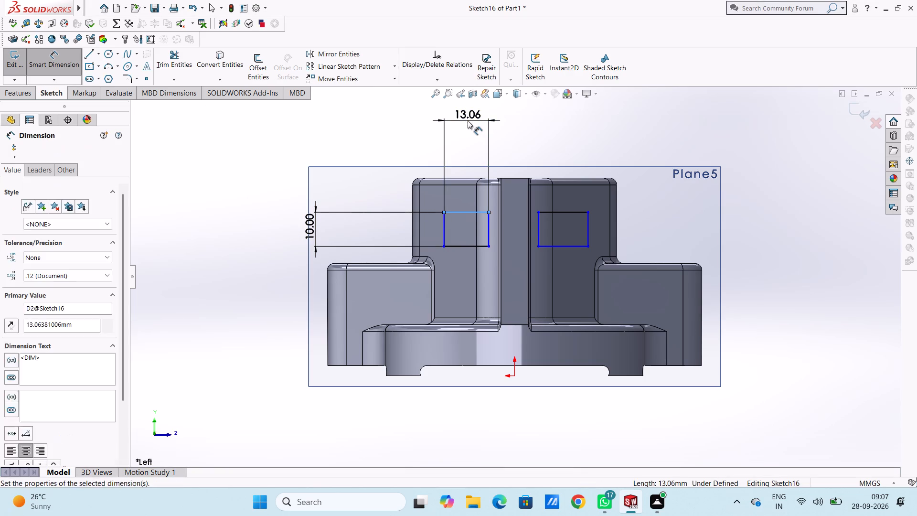
click(422, 108)
click(371, 129)
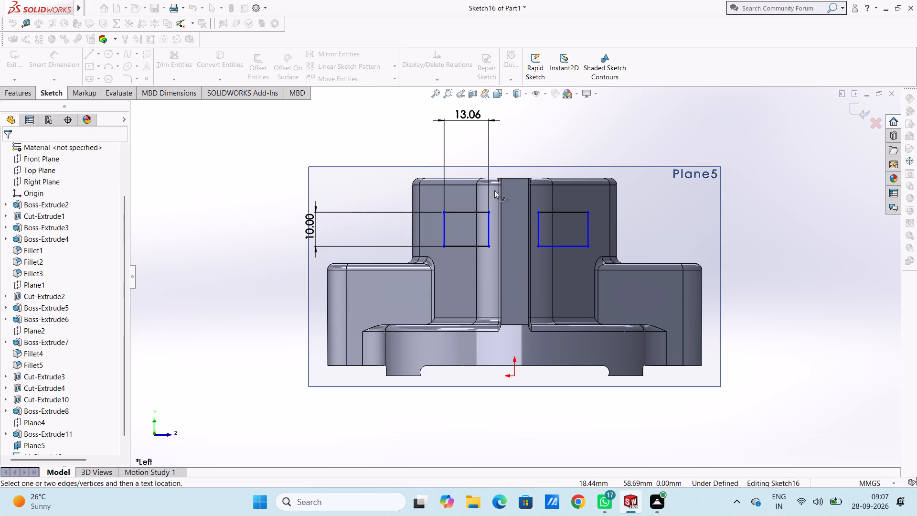
Dimension the right rectangle's upper edge and outer vertical edge, keeping their drawn lengths.
click(551, 211)
click(557, 120)
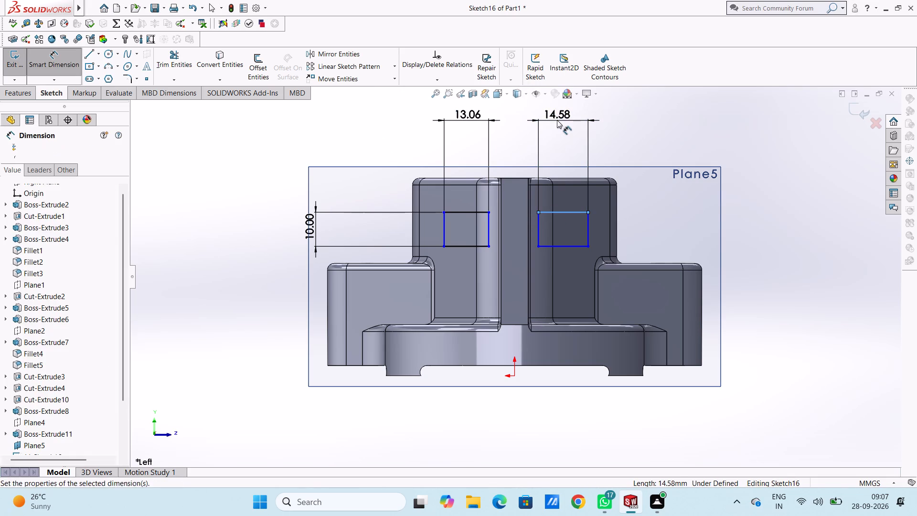
click(517, 107)
click(415, 142)
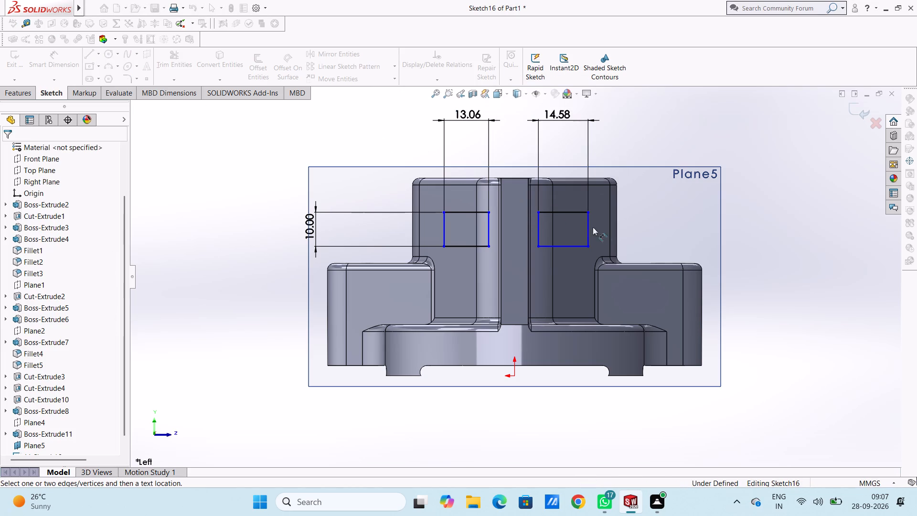
click(590, 227)
click(687, 218)
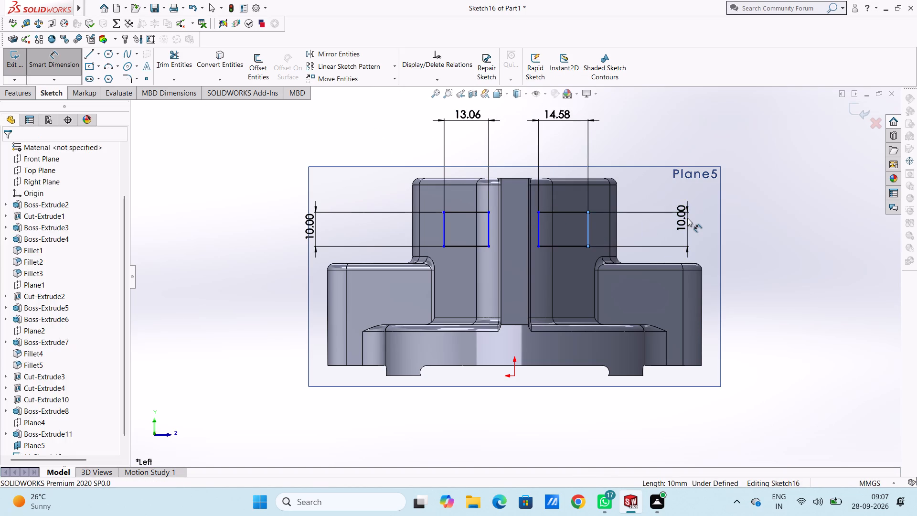
click(644, 206)
click(633, 115)
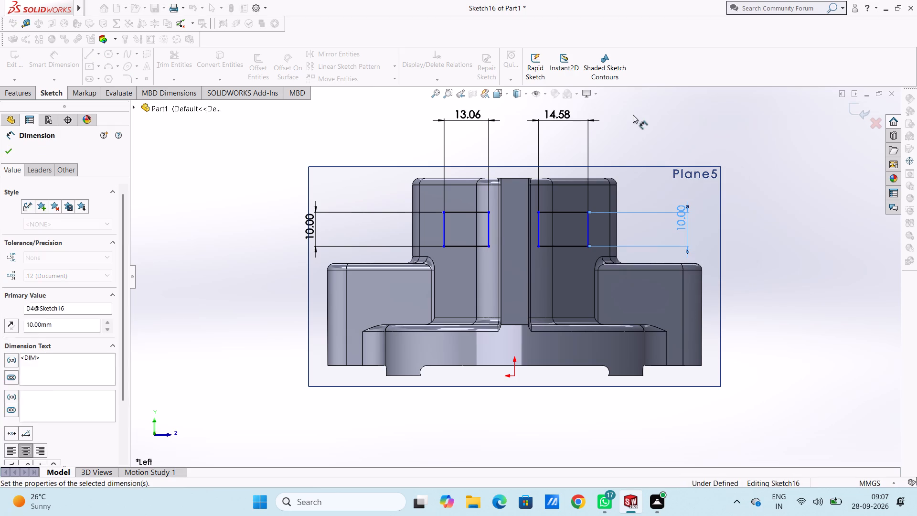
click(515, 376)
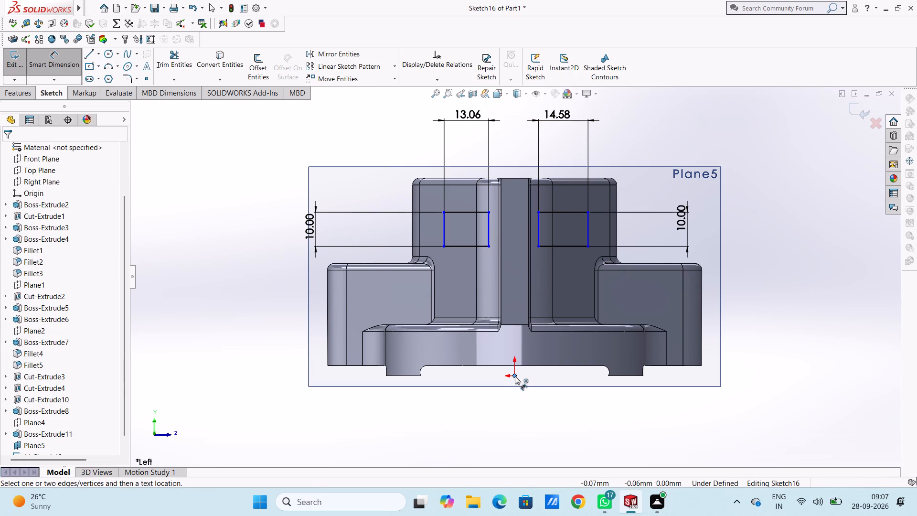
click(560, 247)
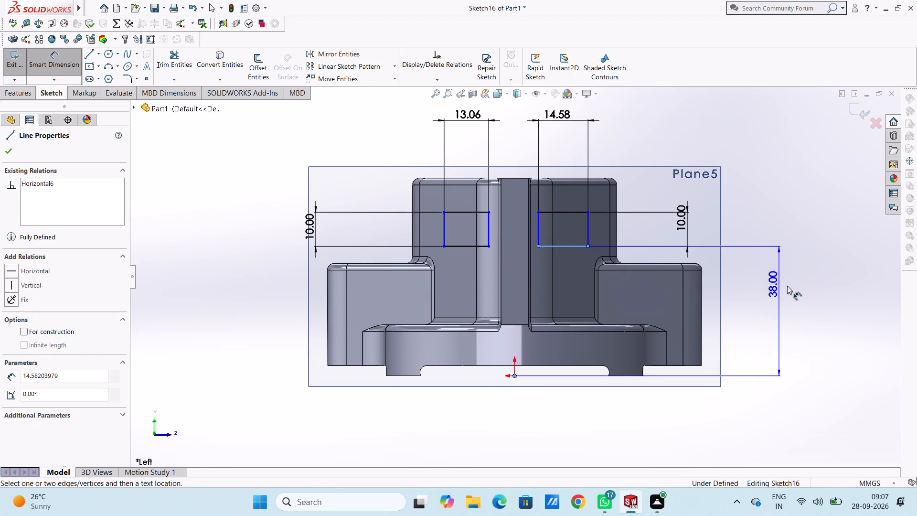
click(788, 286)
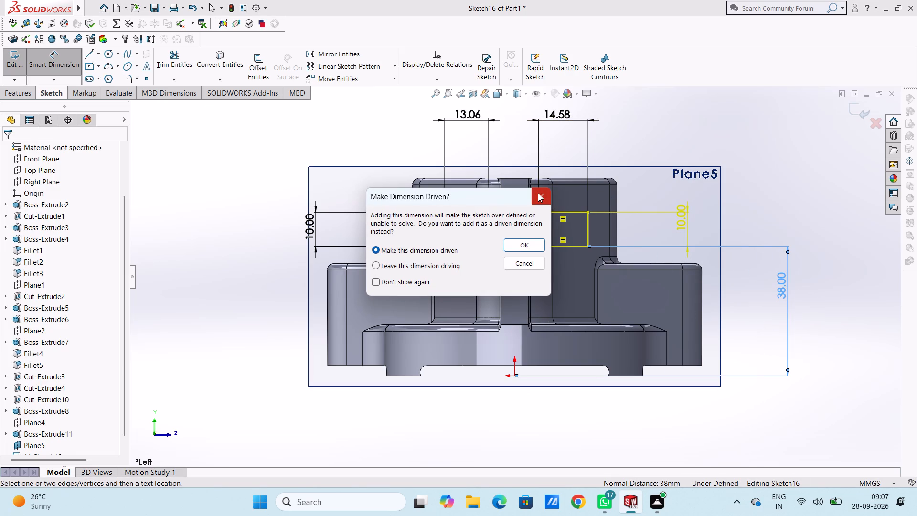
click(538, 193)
Dimension the horizontal distance from the origin to each rectangle's lower inner corner, keeping the drawn distances.
click(536, 248)
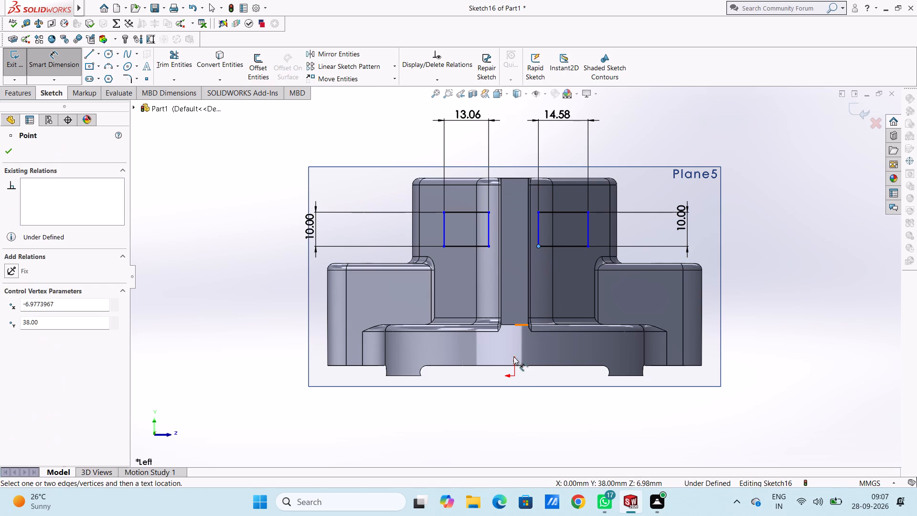
click(514, 374)
click(523, 445)
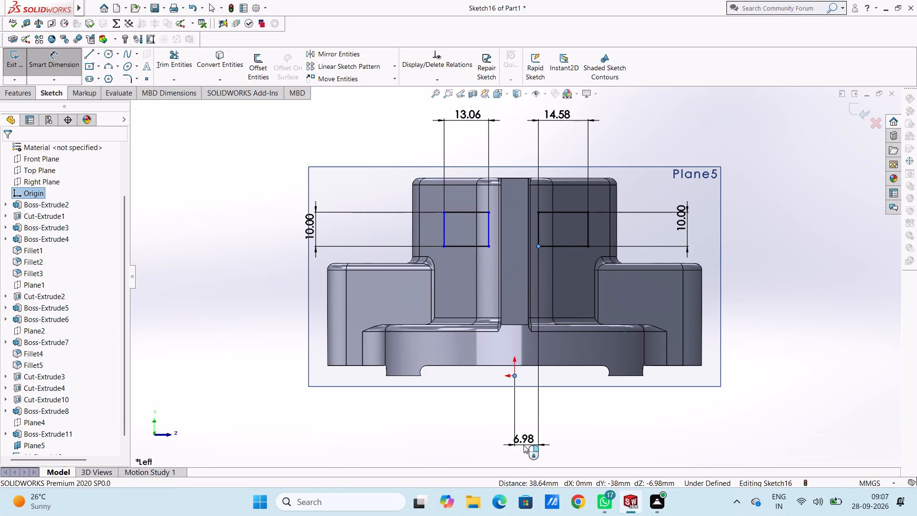
click(483, 433)
click(437, 434)
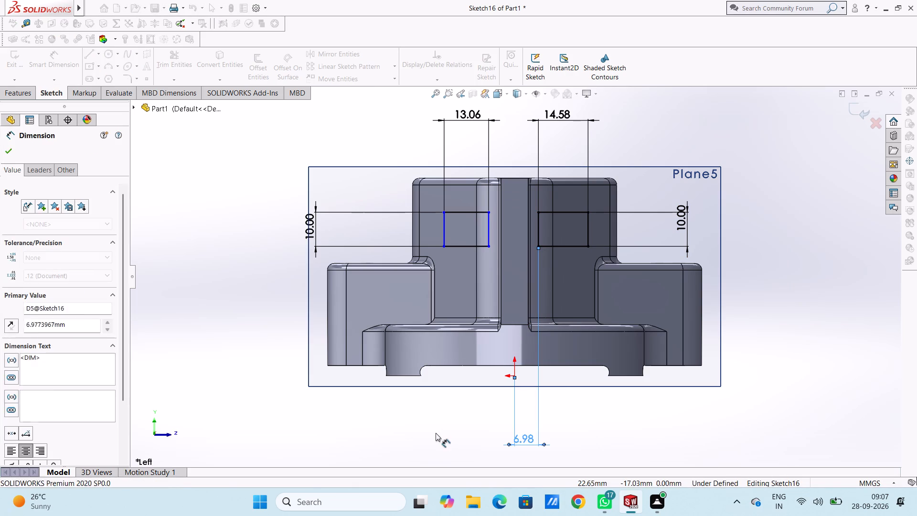
click(490, 246)
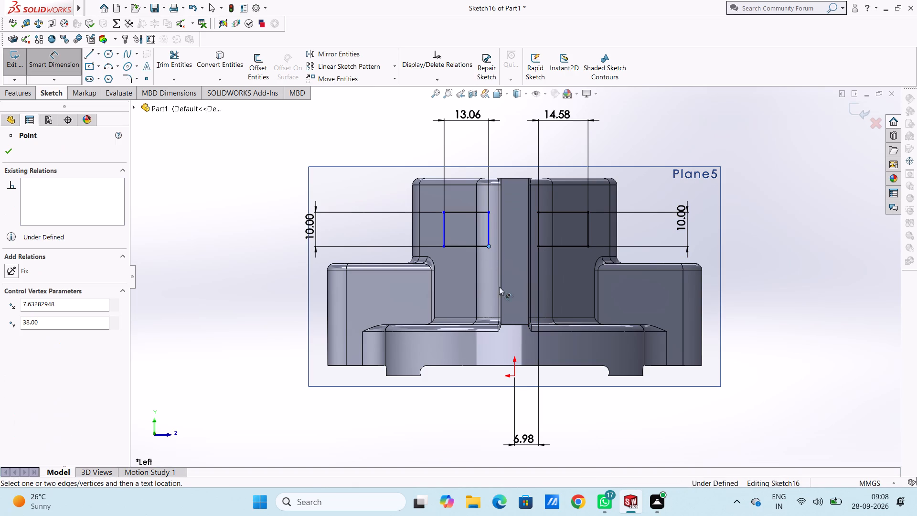
click(516, 377)
click(493, 432)
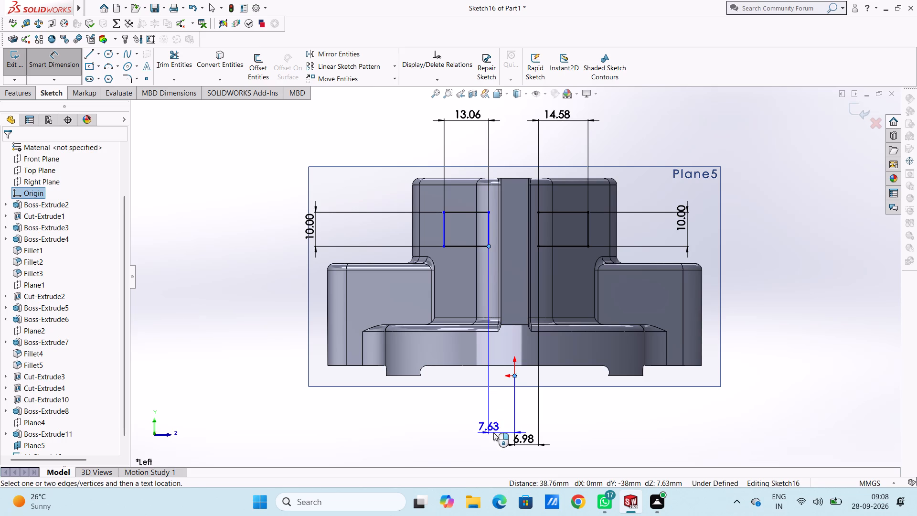
click(454, 419)
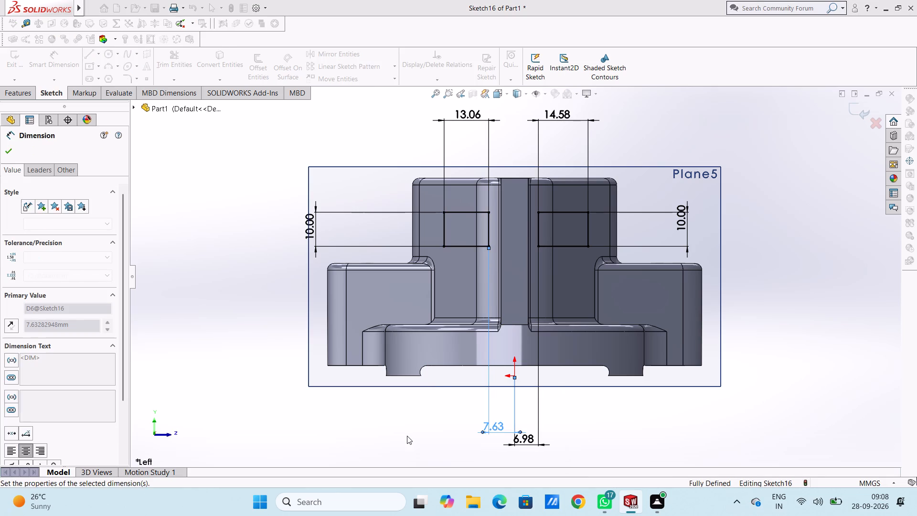
click(407, 436)
Extrude both rectangles as a merged boss, Mid Plane, 5 mm thick, to form the crosswise ribs.
scroll(222, 260, up, 3)
middle_drag(267, 225, 292, 301)
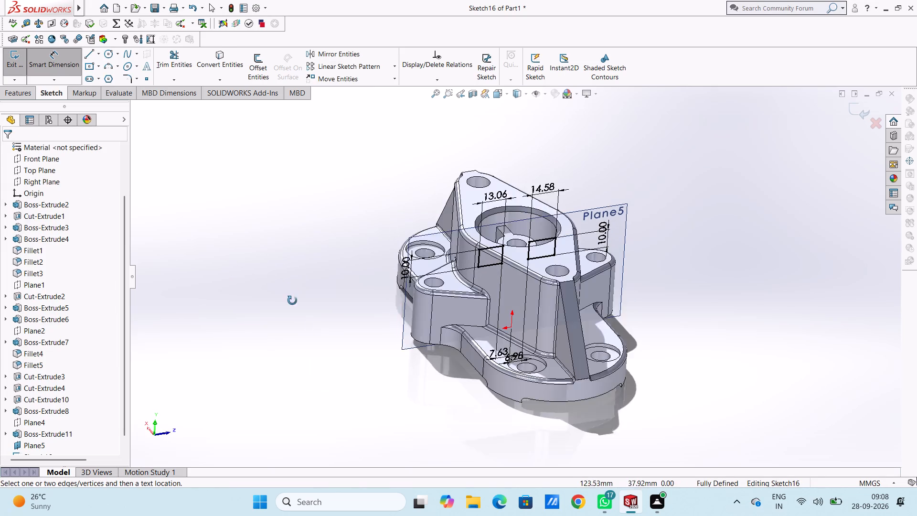
middle_drag(292, 301, 292, 309)
click(51, 74)
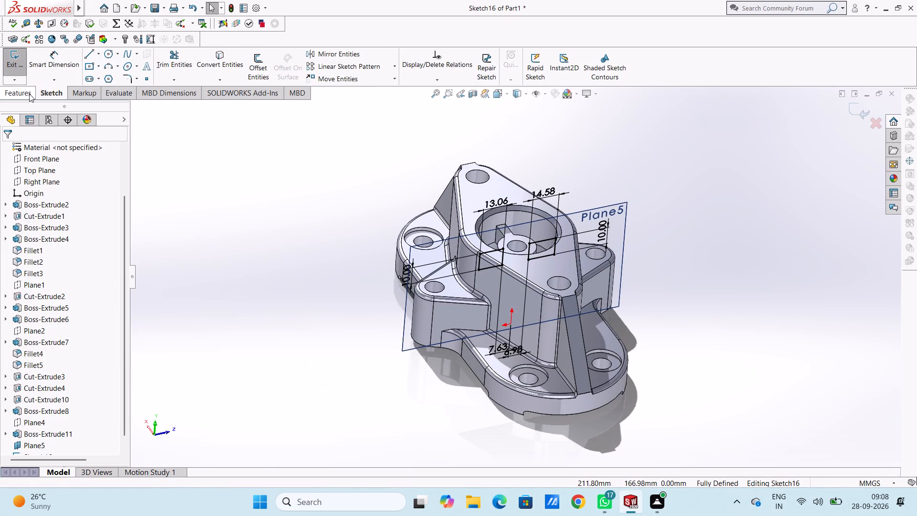
click(29, 94)
click(25, 71)
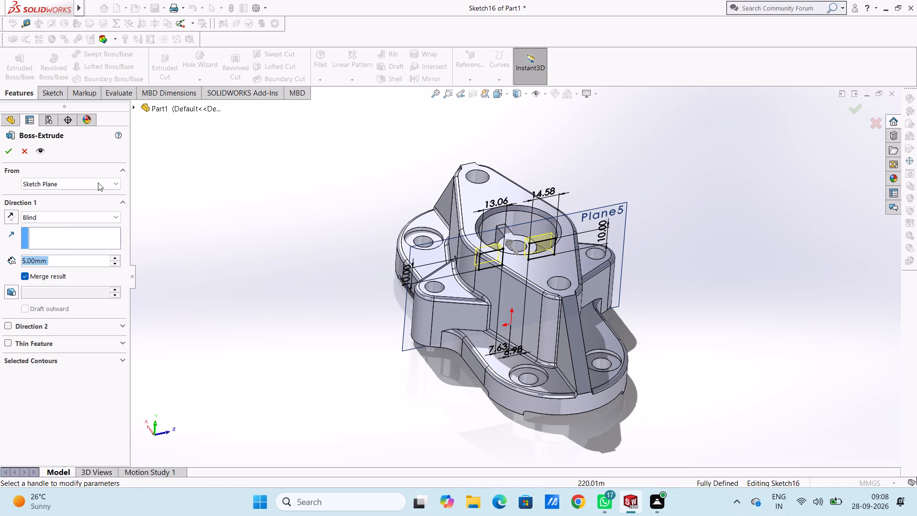
click(69, 215)
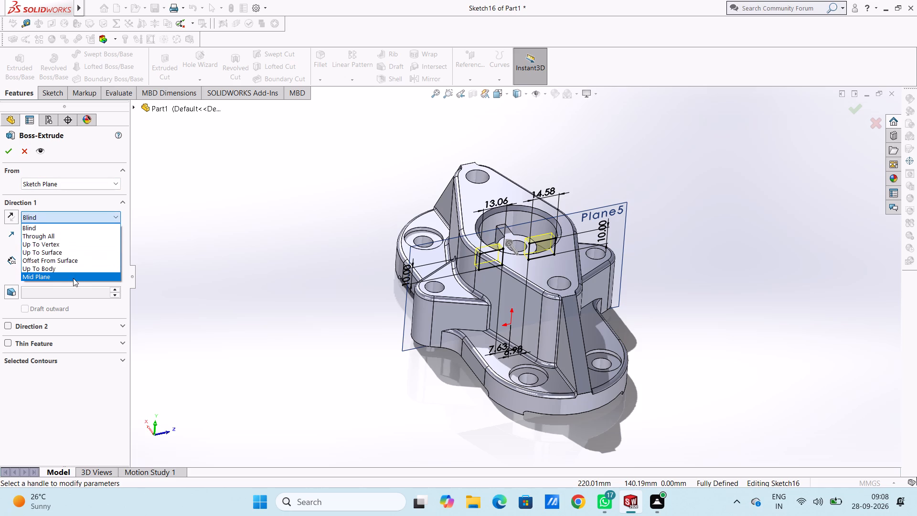
click(73, 278)
click(8, 150)
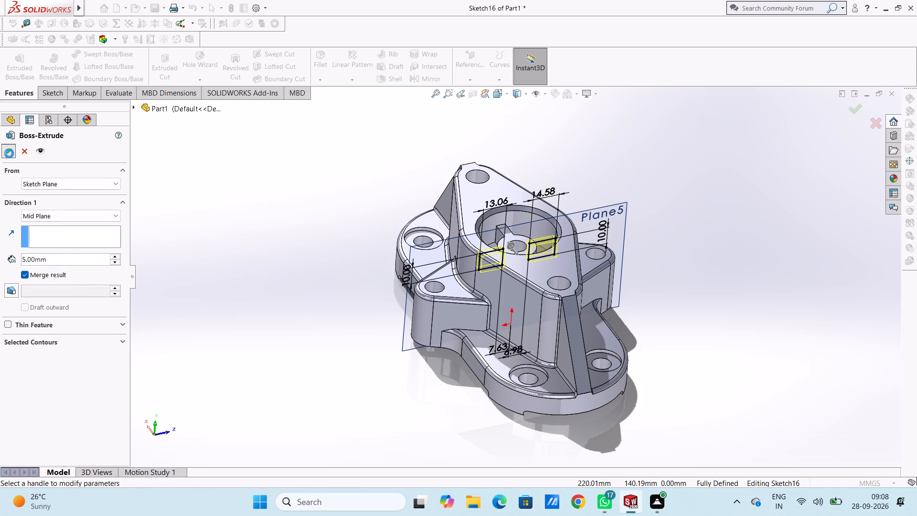
click(226, 204)
Hide Plane5.
scroll(65, 360, down, 8)
click(48, 436)
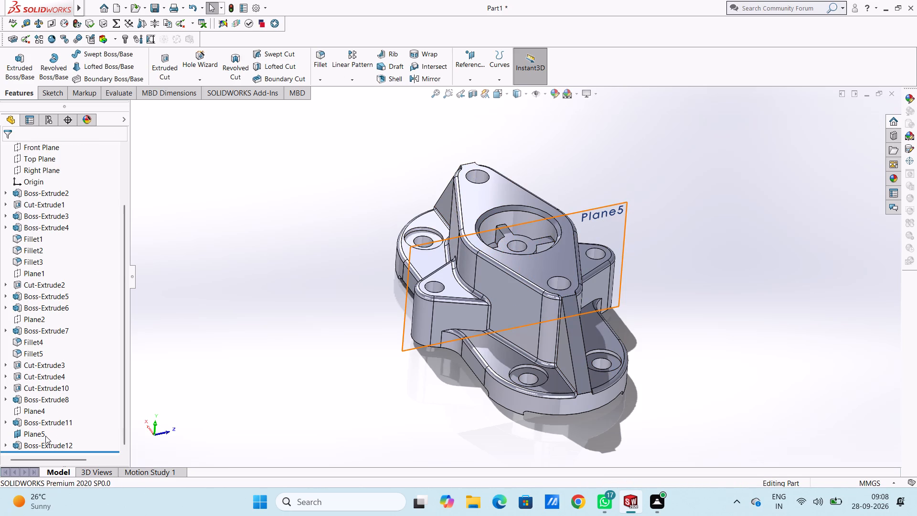
click(44, 435)
click(66, 420)
click(229, 365)
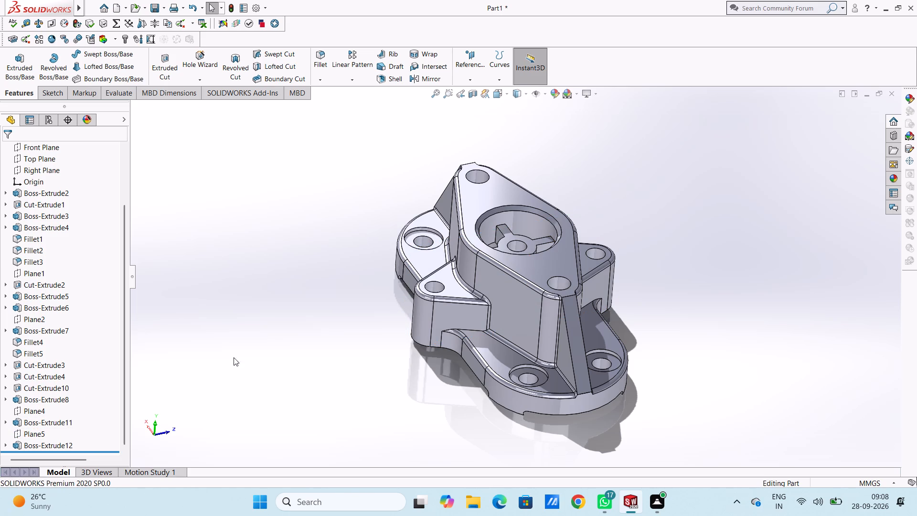
Examine the four ribs between the central boss and the bore wall from above and at an angle.
scroll(283, 292, up, 3)
middle_drag(302, 267, 279, 387)
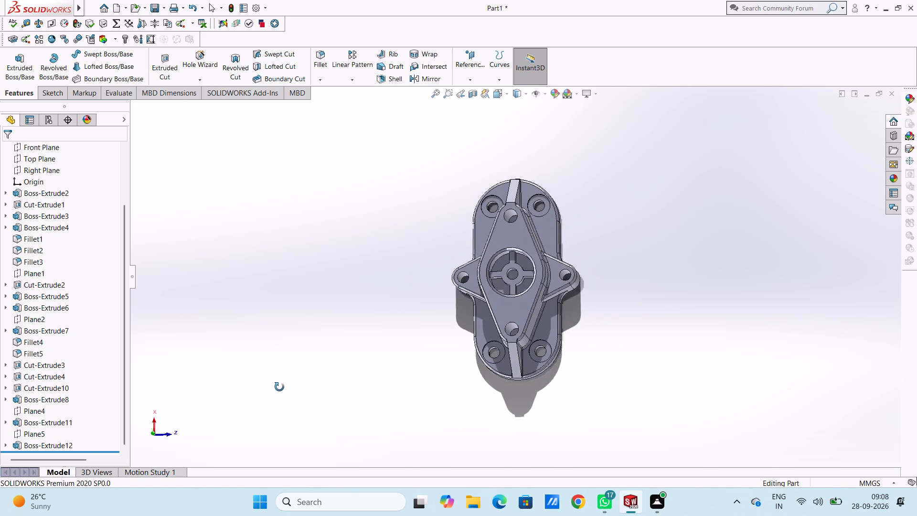
middle_drag(279, 387, 257, 365)
scroll(476, 300, down, 6)
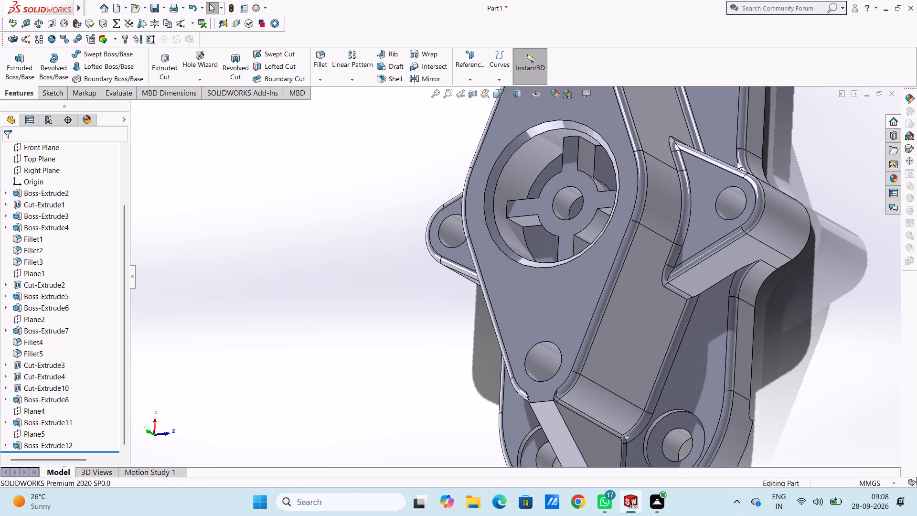
middle_drag(746, 166, 775, 153)
scroll(691, 152, up, 1)
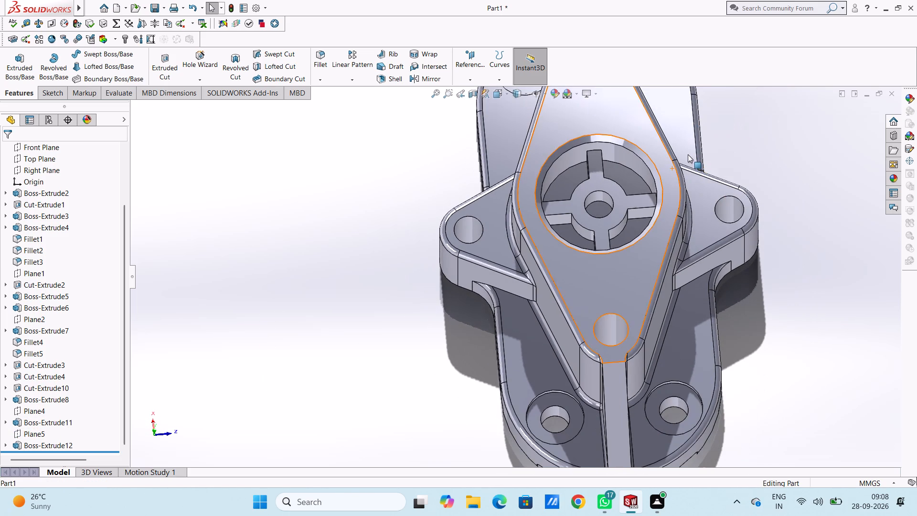
scroll(682, 109, down, 4)
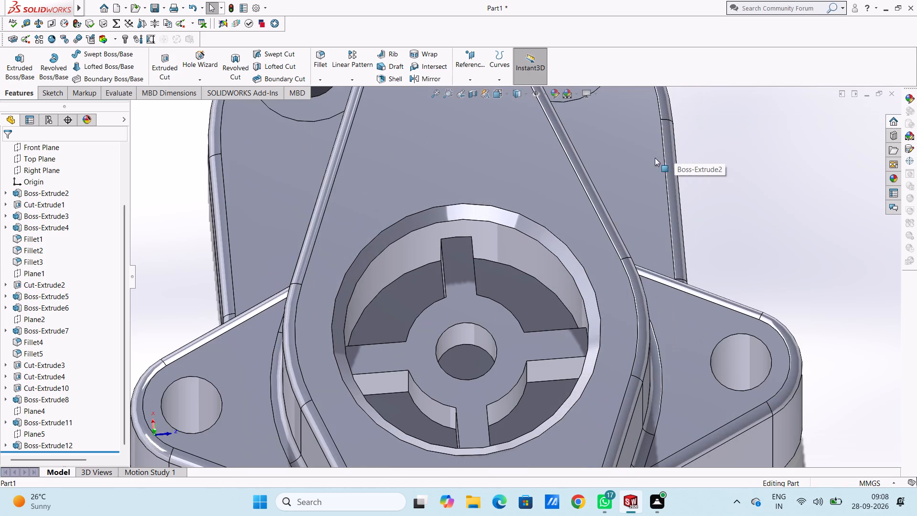
middle_drag(519, 228, 492, 225)
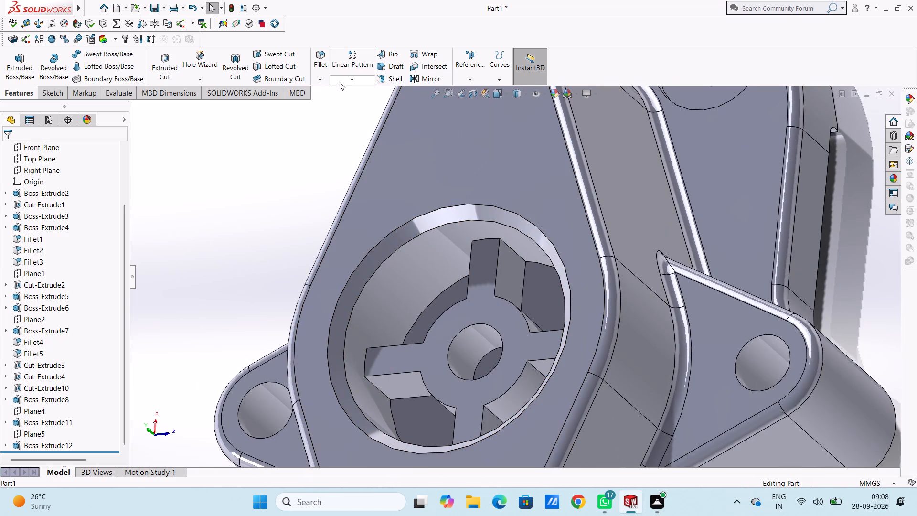
Set up a 2 mm fillet on the two side edges and upper edge where the +X rib meets the bore wall.
click(321, 54)
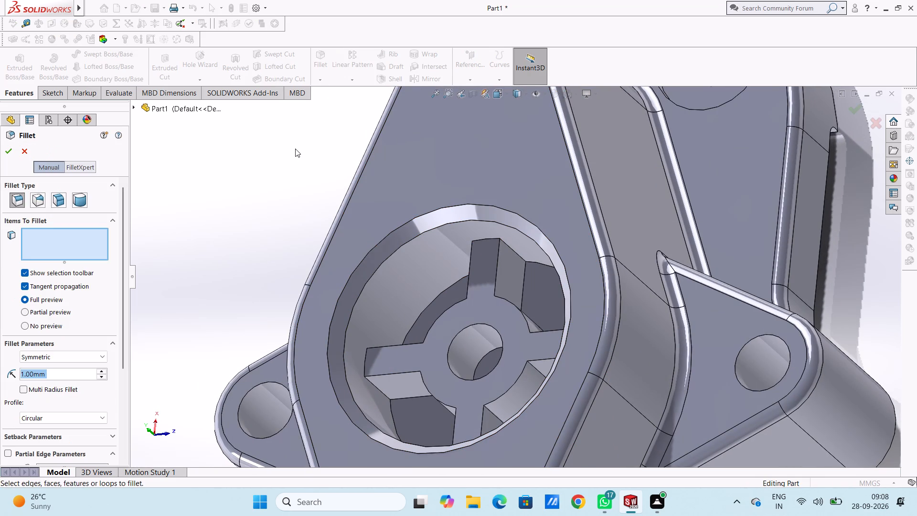
key(2)
key(Return)
click(517, 253)
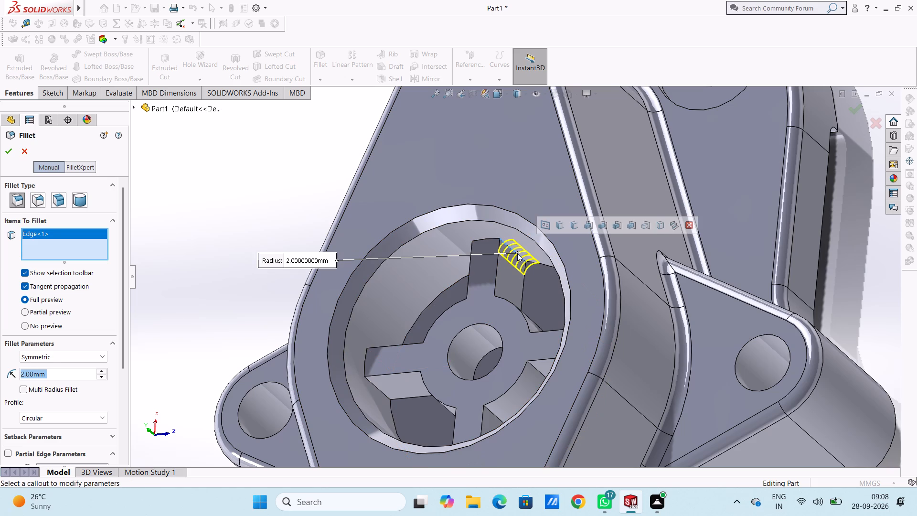
middle_drag(431, 275, 475, 269)
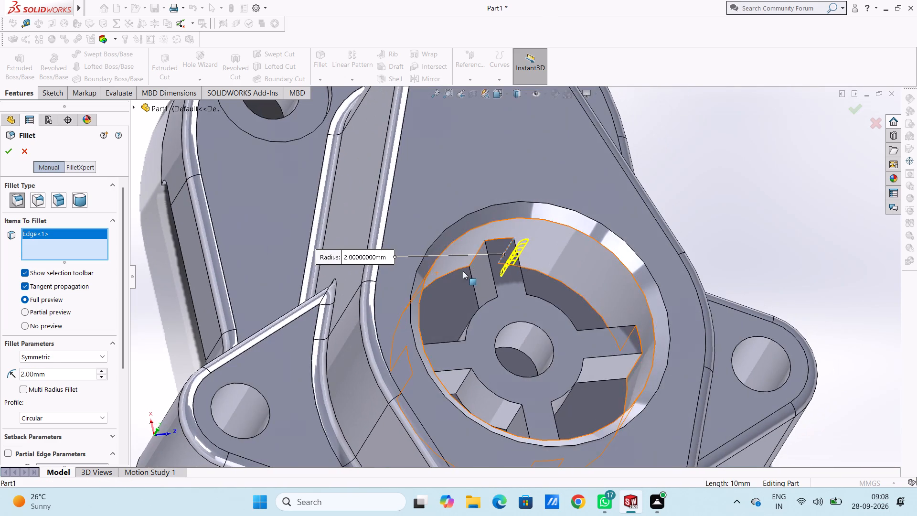
click(475, 257)
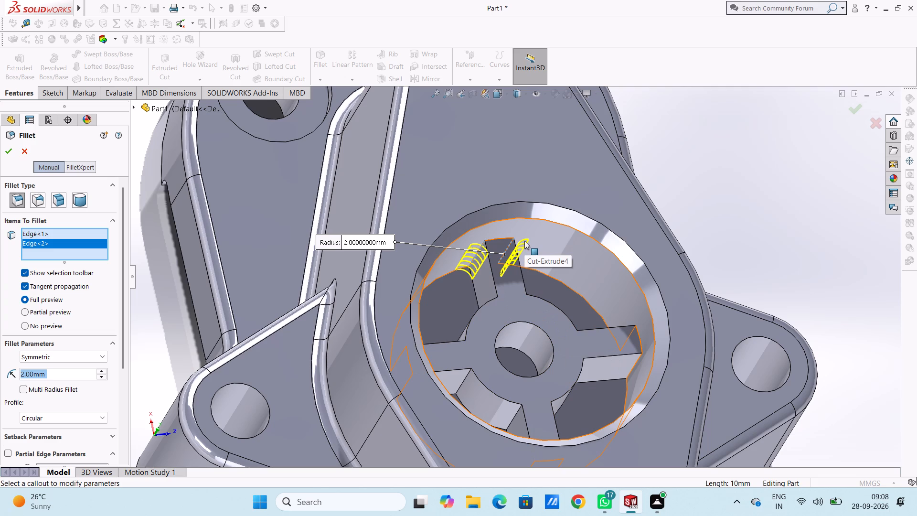
click(495, 240)
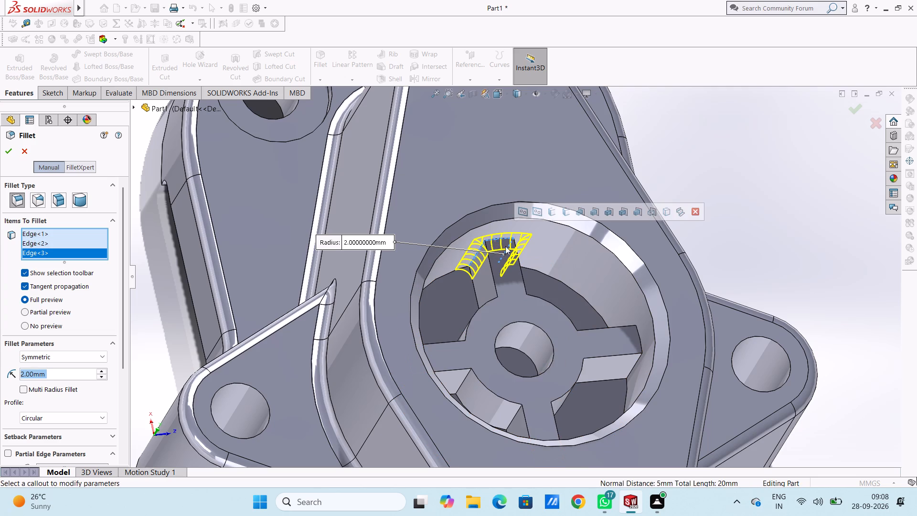
Add the two side edges and upper edge where the -Z crosswise rib meets the bore wall to the 2 mm fillet.
middle_drag(505, 246, 443, 227)
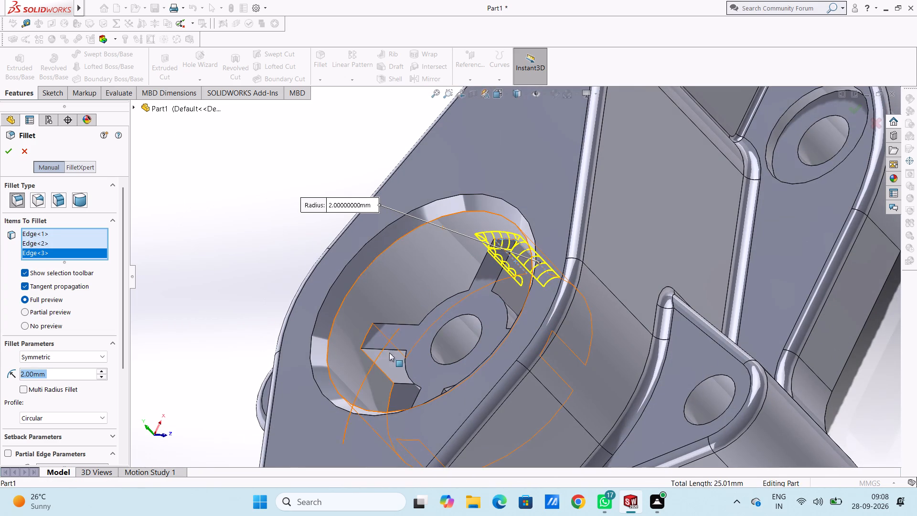
click(380, 370)
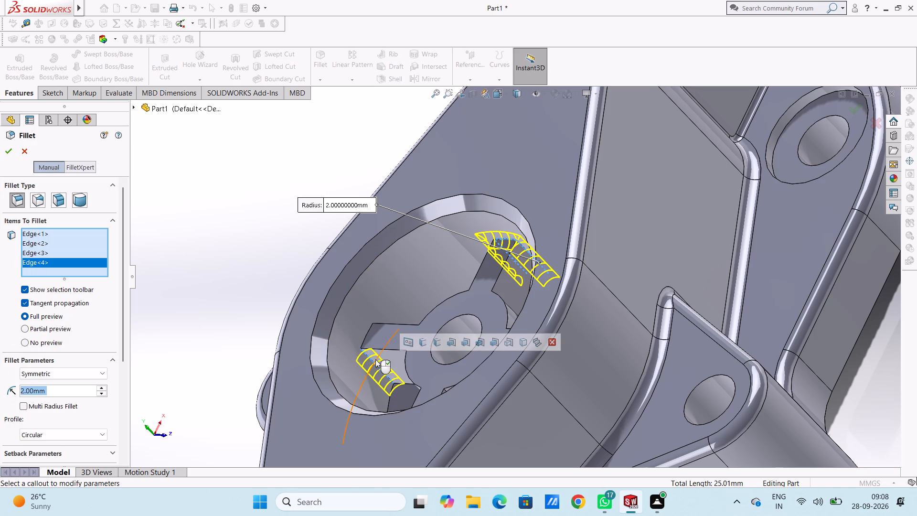
click(365, 340)
middle_drag(385, 296, 385, 416)
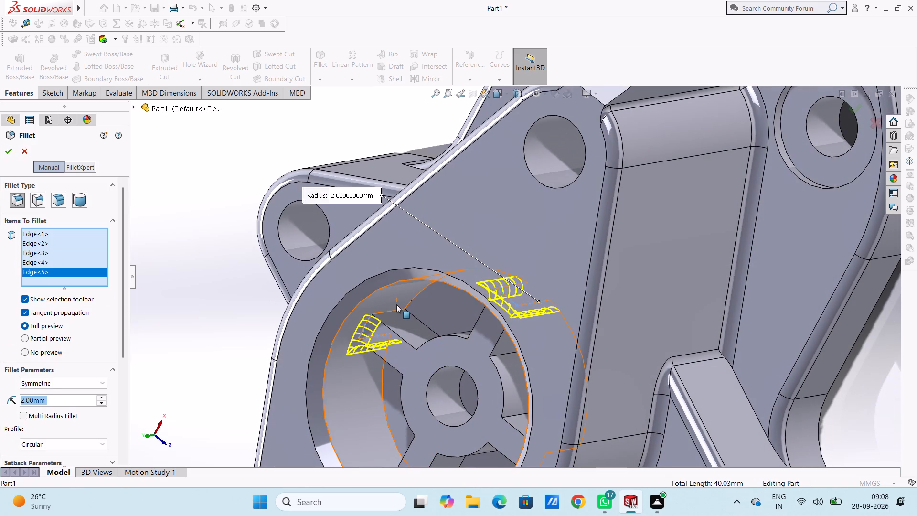
click(395, 310)
Add the two side edges and upper edge where the -X rib meets the bore wall to the 2 mm fillet.
scroll(395, 320, up, 4)
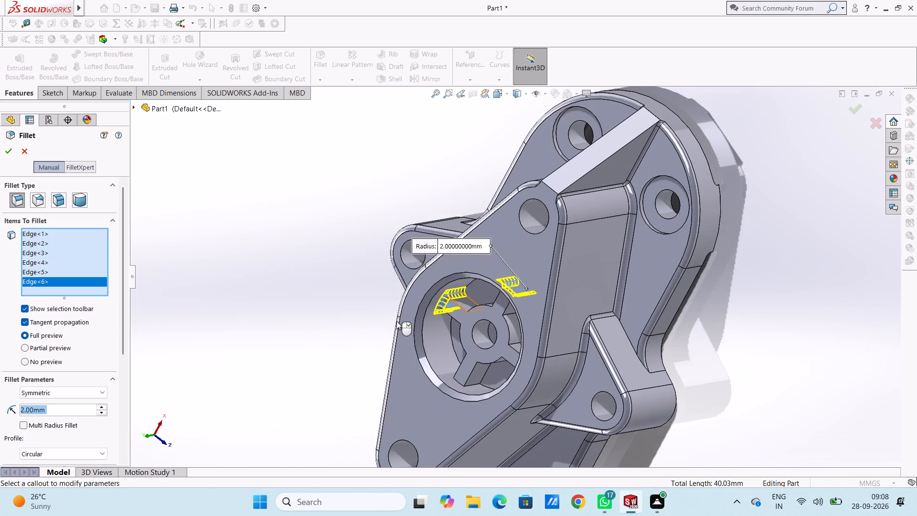
scroll(462, 377, down, 9)
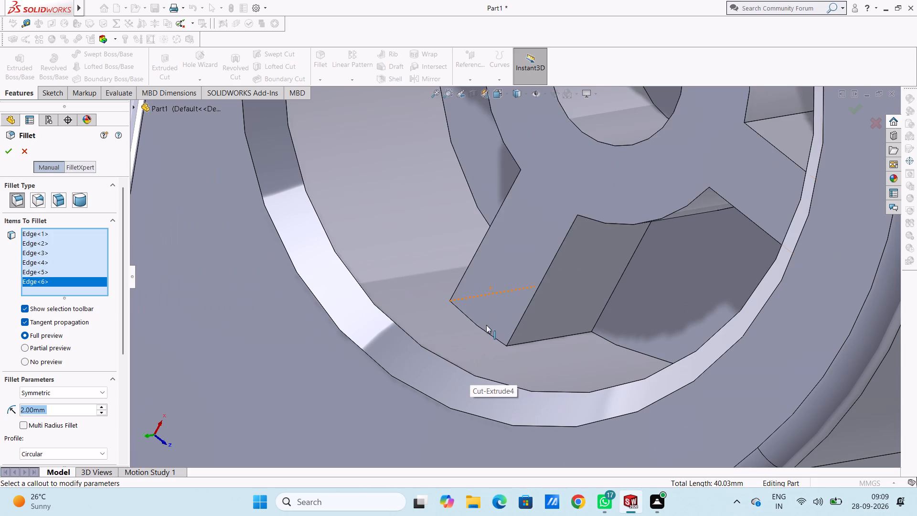
click(486, 332)
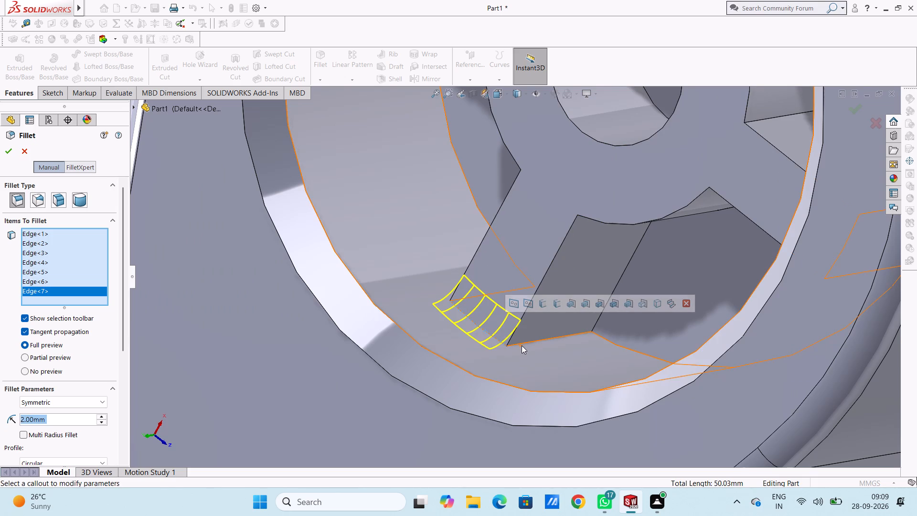
click(522, 344)
middle_drag(475, 259, 488, 273)
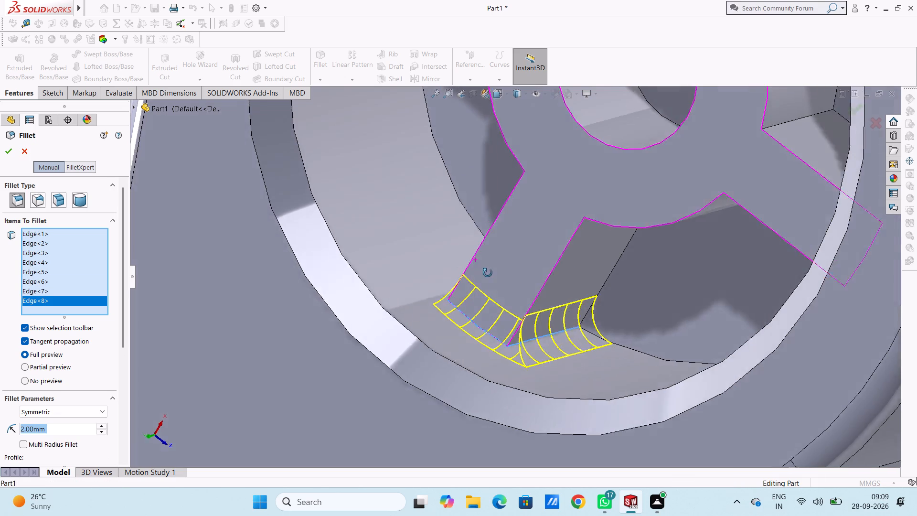
middle_drag(488, 273, 502, 342)
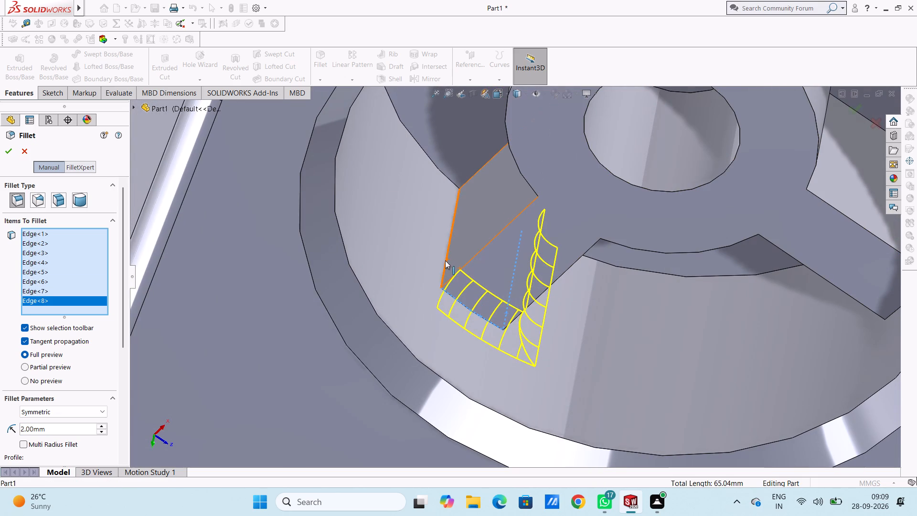
click(445, 260)
Add the two side edges and upper edge where the +Z crosswise rib meets the bore wall to the 2 mm fillet.
scroll(484, 260, up, 4)
scroll(725, 265, down, 5)
click(640, 263)
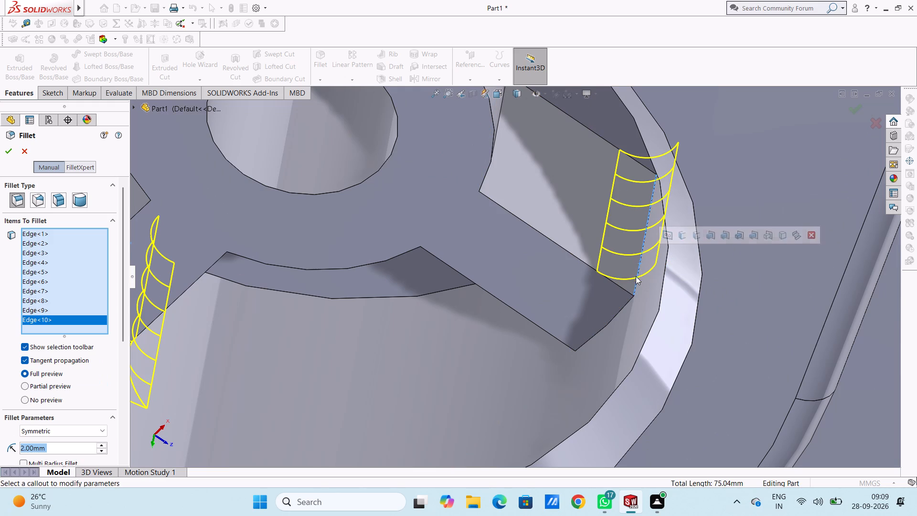
click(613, 320)
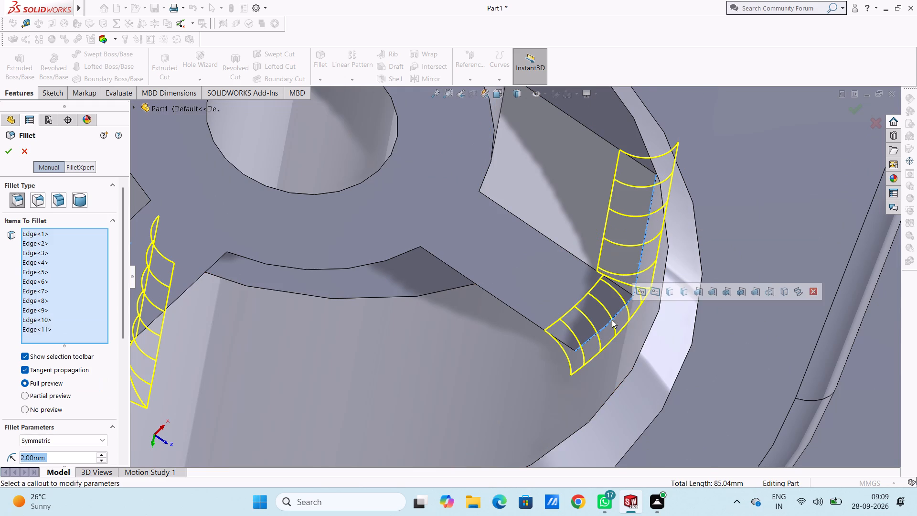
middle_drag(612, 320, 622, 246)
middle_drag(635, 242, 680, 189)
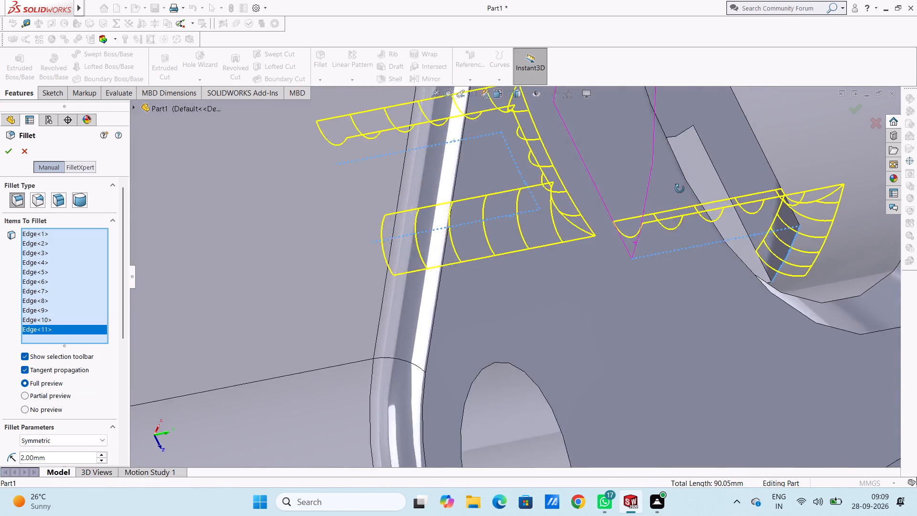
middle_drag(680, 189, 670, 193)
click(643, 301)
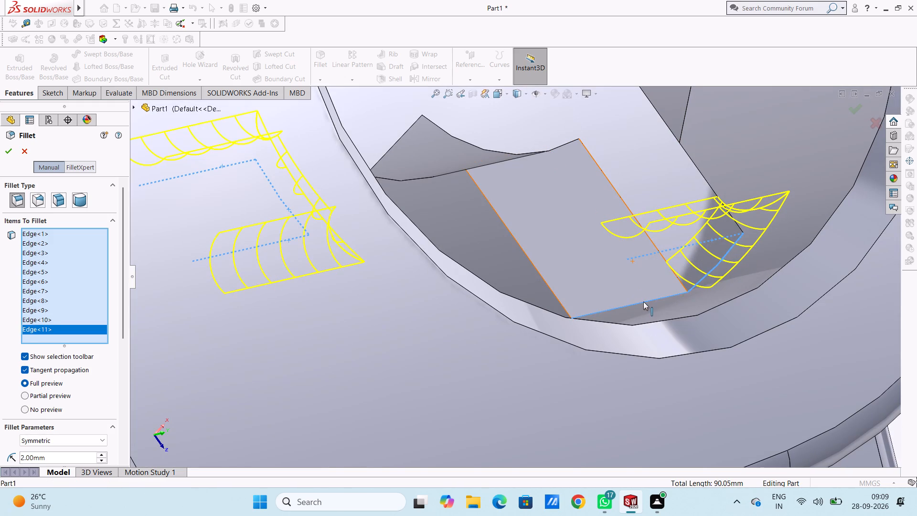
Add the four rib-to-boss corner edges in the two pockets on the +Z side to the 2 mm fillet.
scroll(644, 301, up, 6)
scroll(560, 197, up, 3)
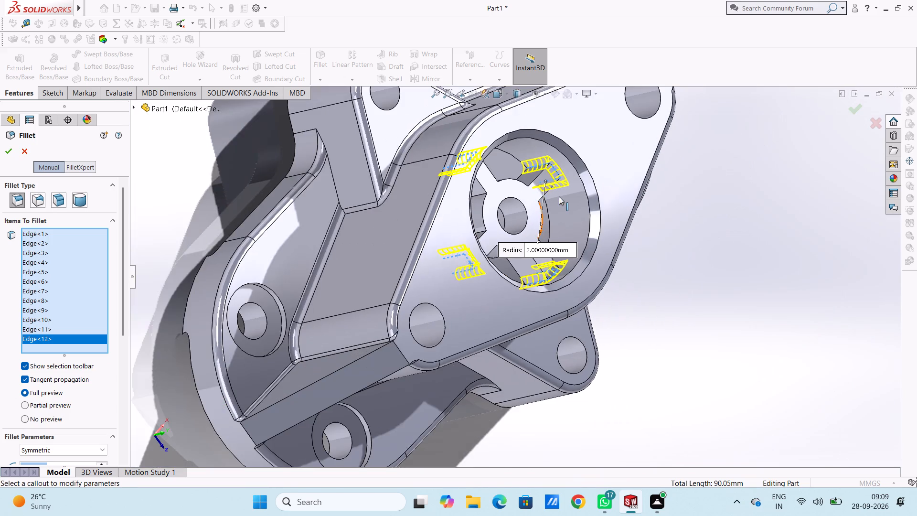
middle_drag(554, 198, 527, 191)
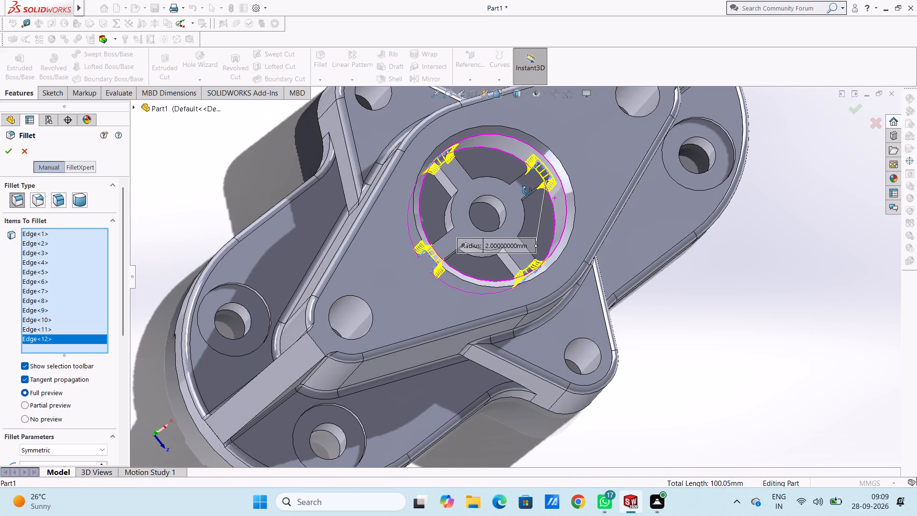
middle_drag(527, 191, 509, 194)
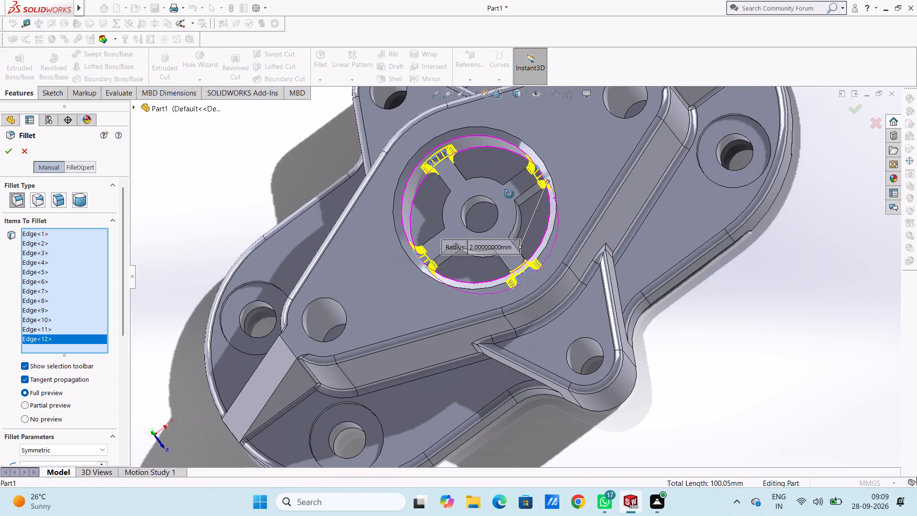
middle_drag(509, 194, 510, 194)
scroll(516, 212, down, 6)
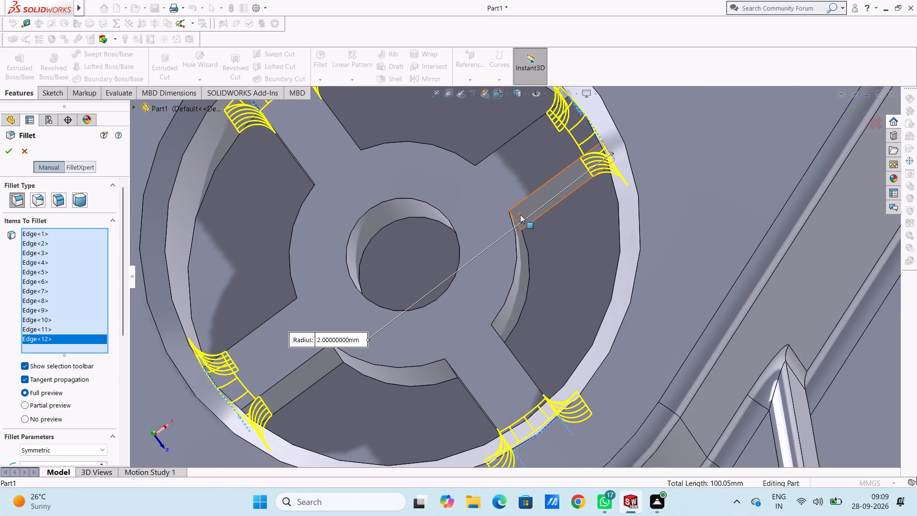
click(516, 222)
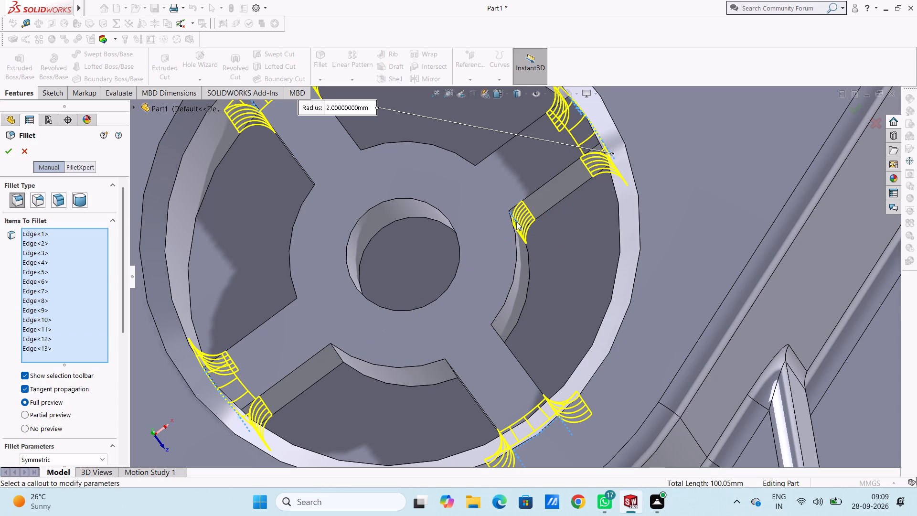
middle_drag(445, 381, 459, 342)
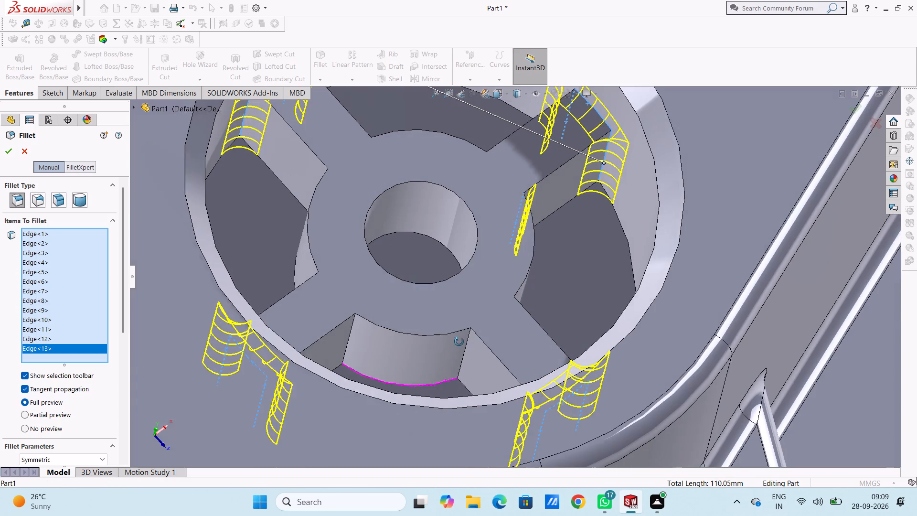
middle_drag(459, 342, 459, 342)
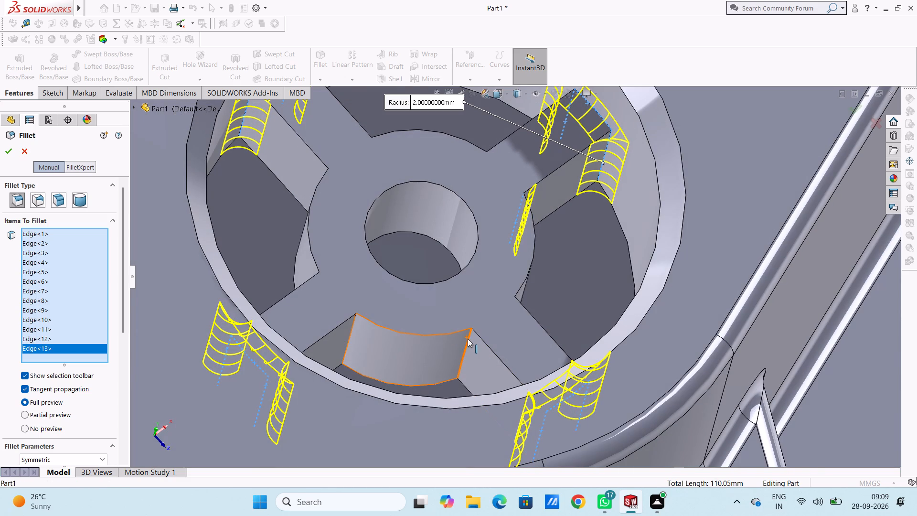
click(468, 339)
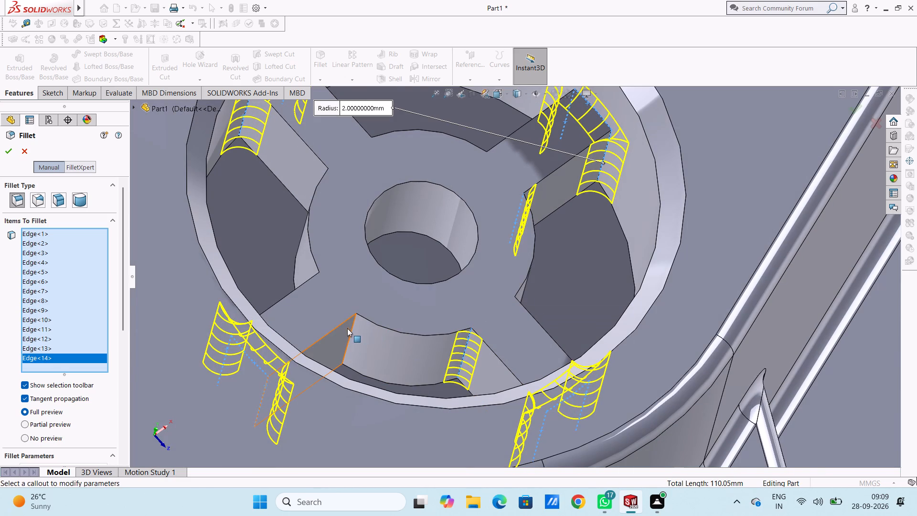
click(352, 331)
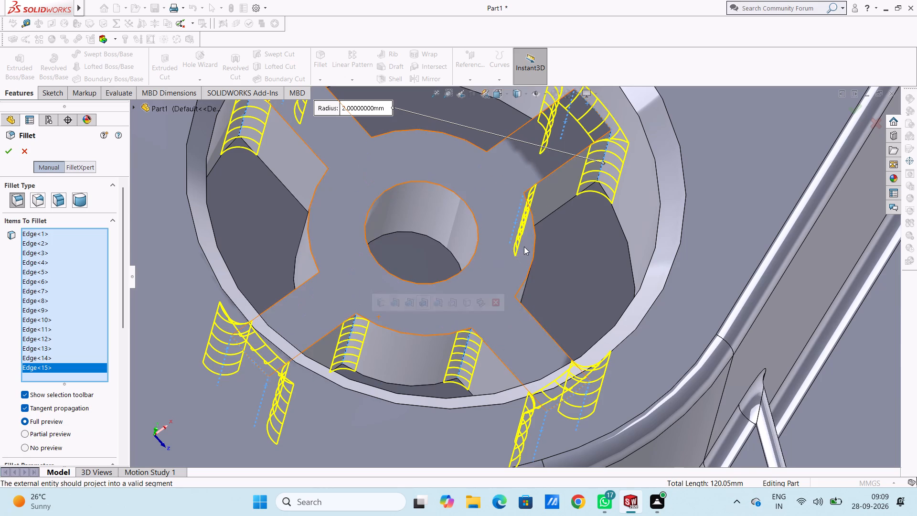
middle_drag(531, 239, 499, 300)
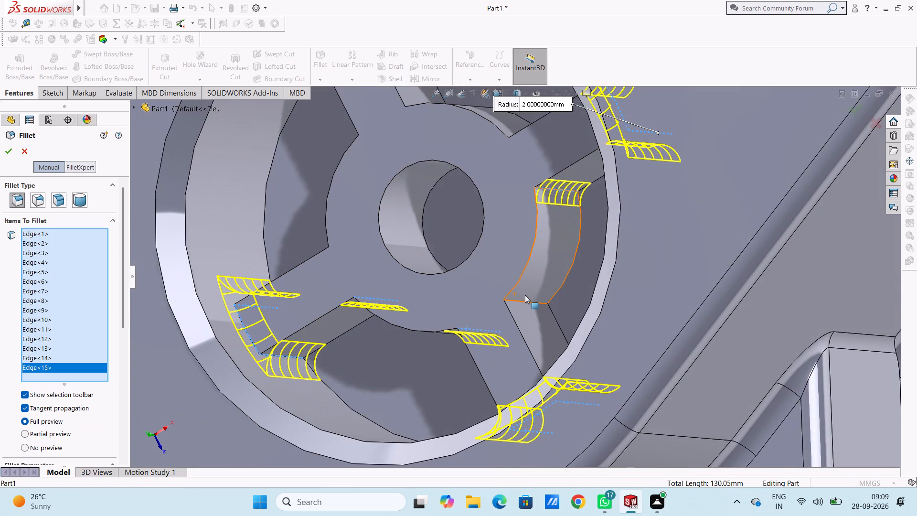
click(514, 301)
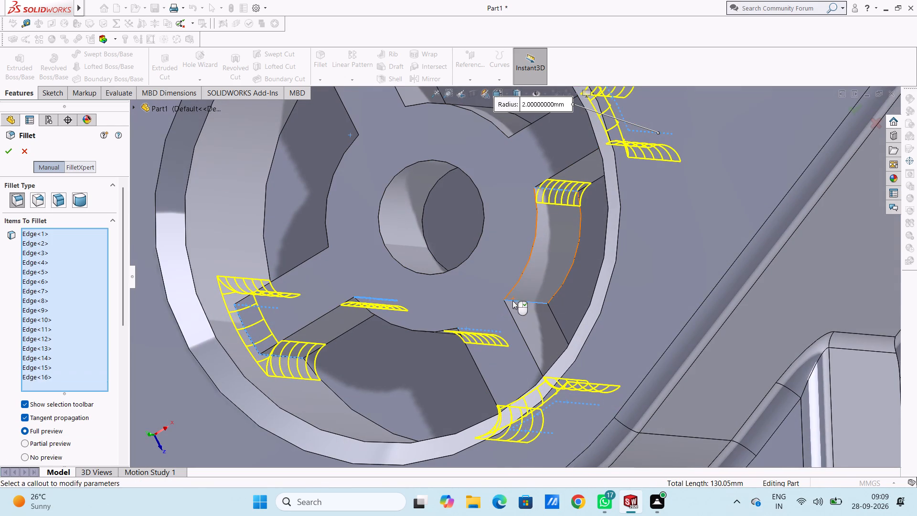
Add the four rib-to-boss corner edges in the two -Z side pockets and apply the 2 mm fillet.
middle_drag(469, 257, 519, 291)
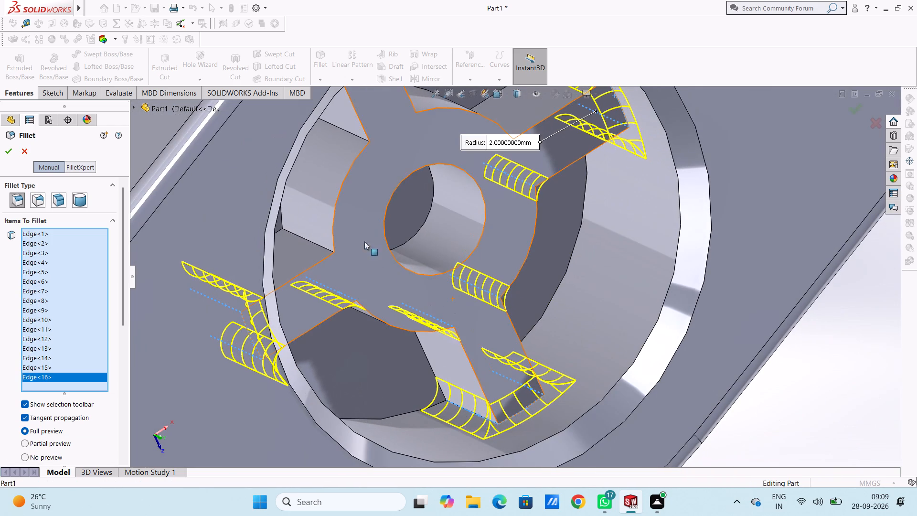
click(306, 240)
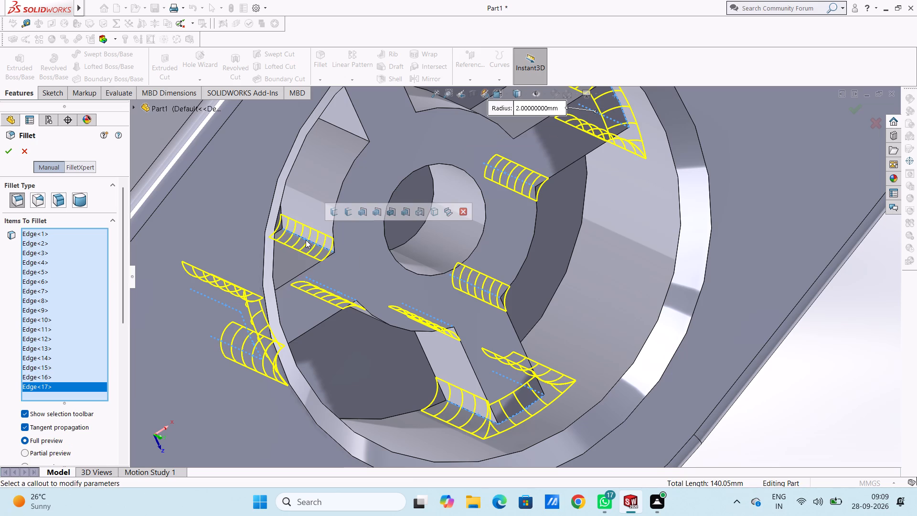
click(355, 136)
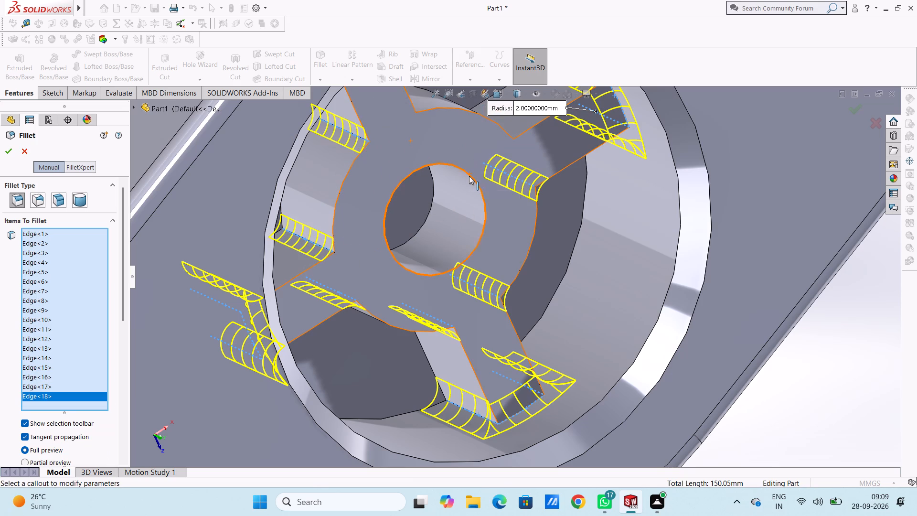
middle_drag(441, 196, 402, 228)
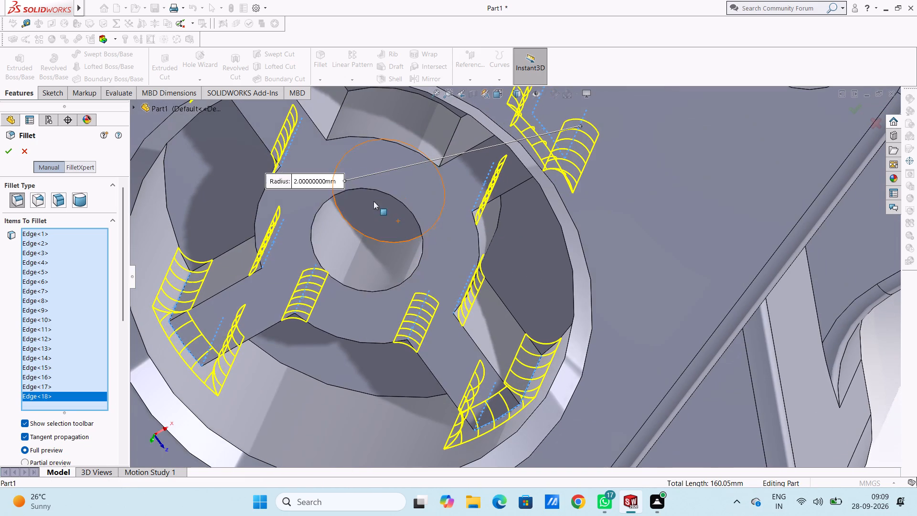
click(333, 124)
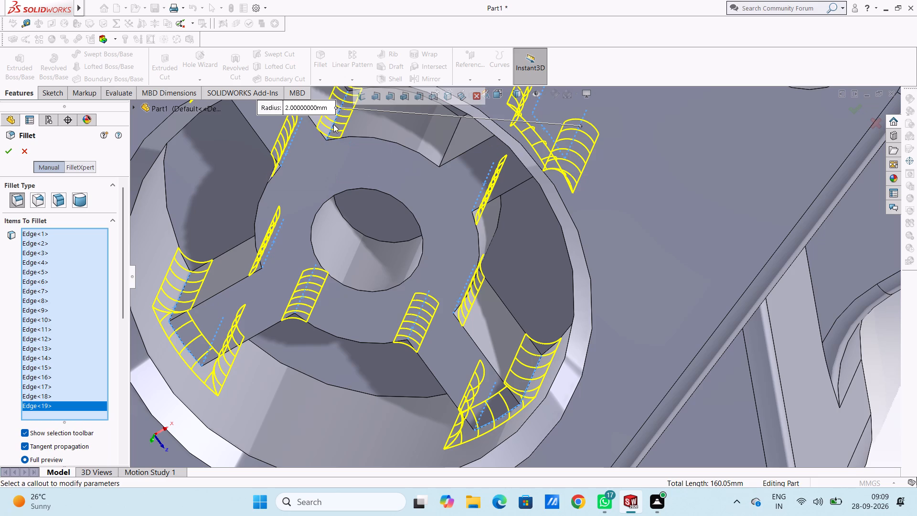
click(443, 158)
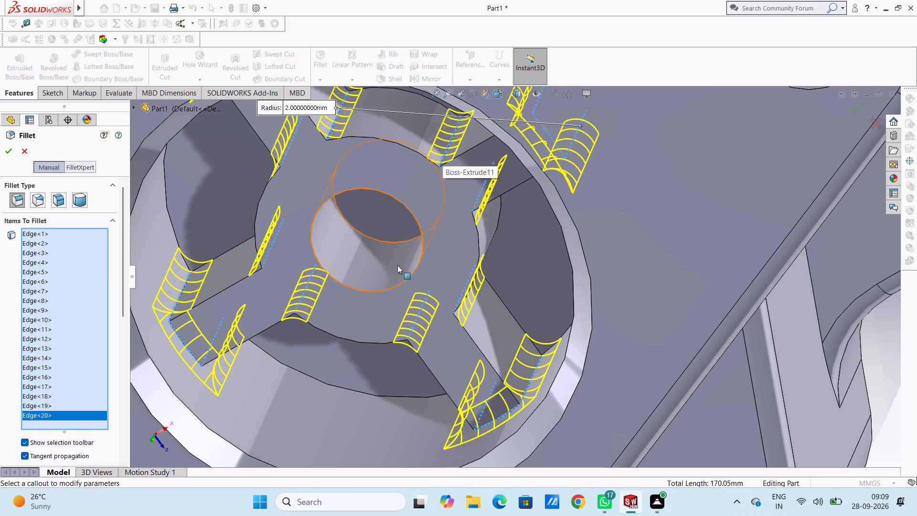
middle_drag(381, 279, 386, 196)
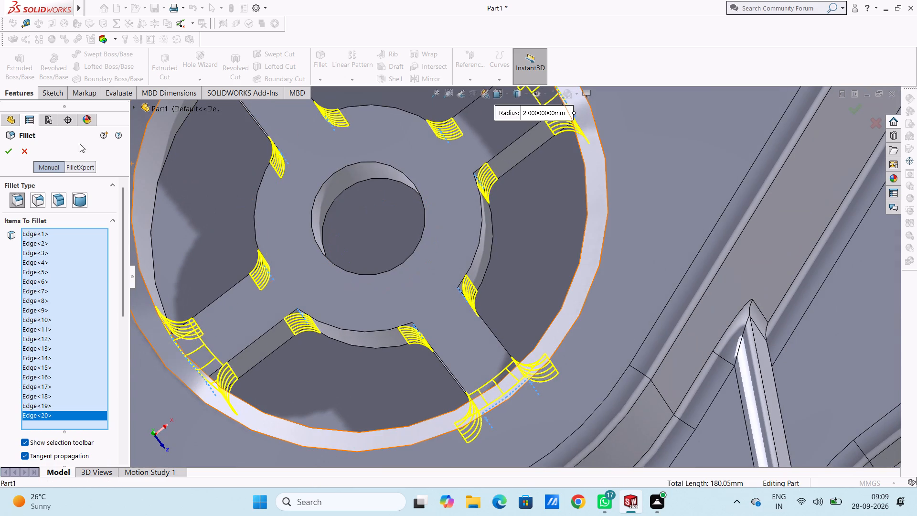
click(10, 148)
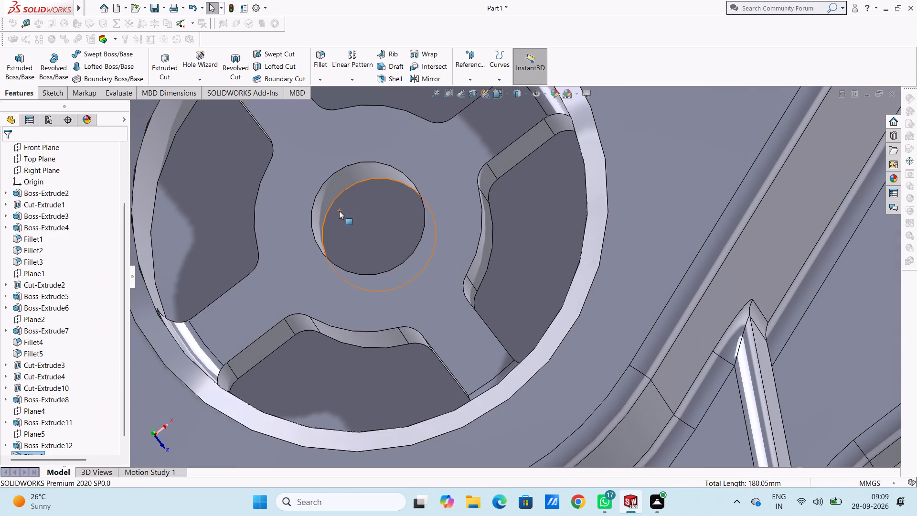
Sketch two concentric circles about 10 mm and 20 mm in diameter, centred on the origin, on the central boss's upper face.
scroll(339, 211, up, 9)
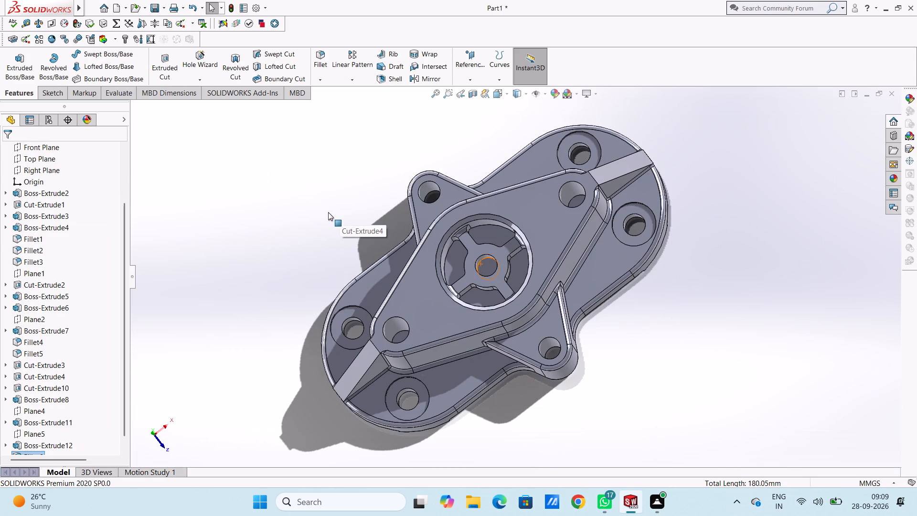
middle_click(328, 212)
middle_drag(336, 242, 325, 191)
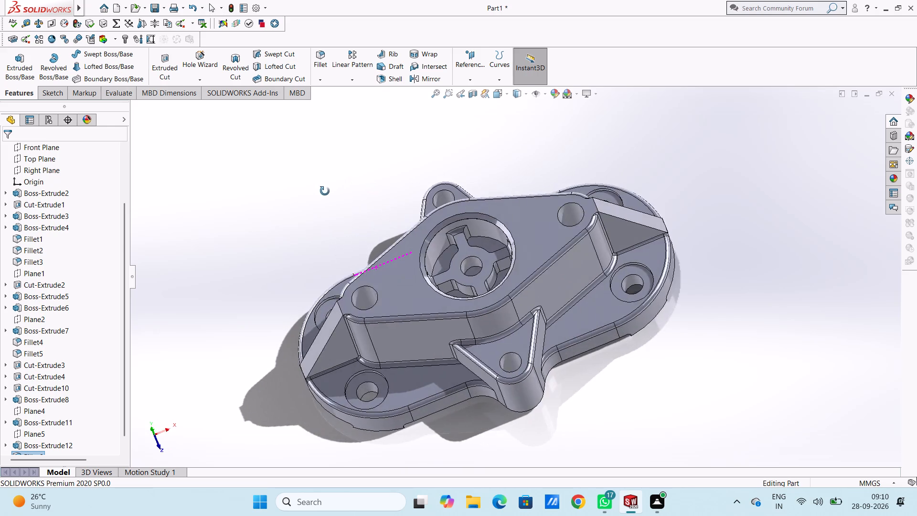
middle_drag(325, 191, 313, 222)
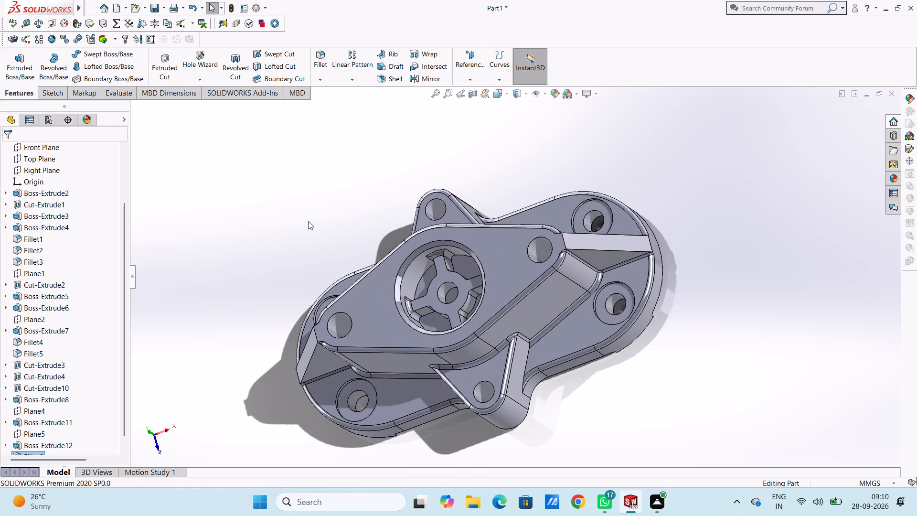
key(ctrl+5)
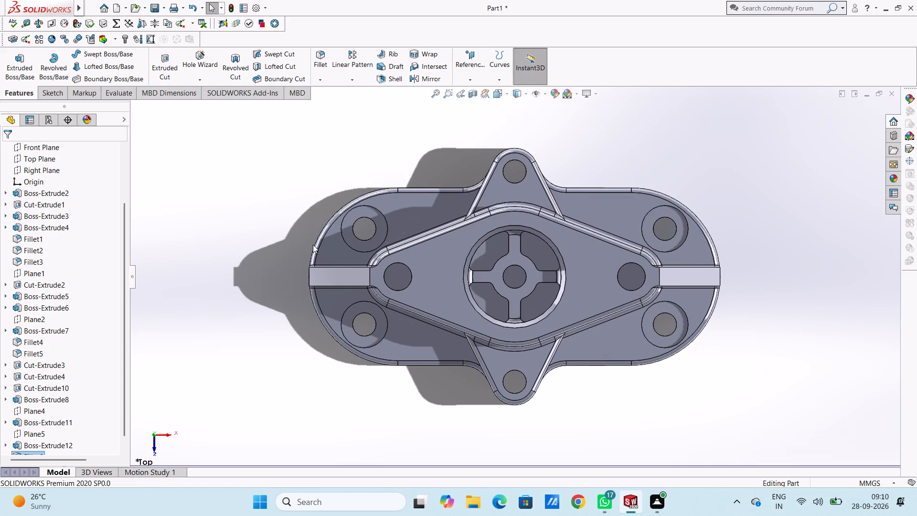
click(524, 261)
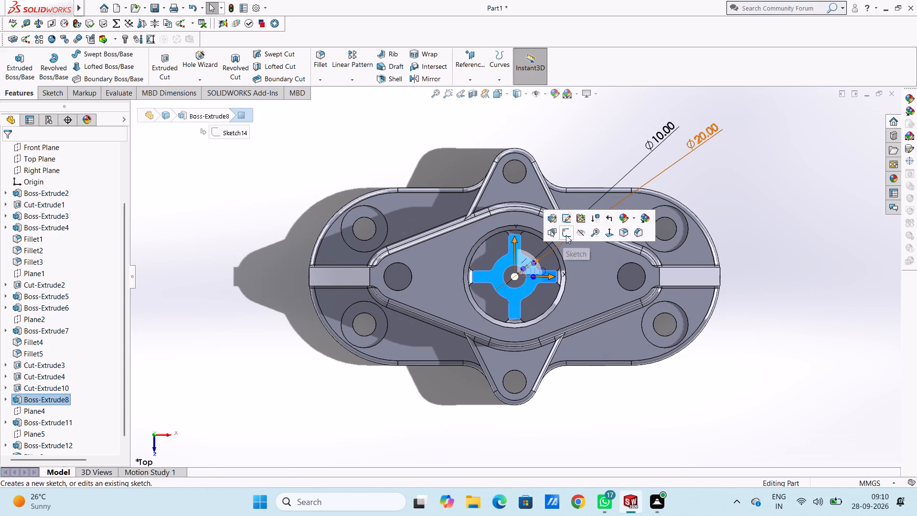
click(566, 235)
click(291, 171)
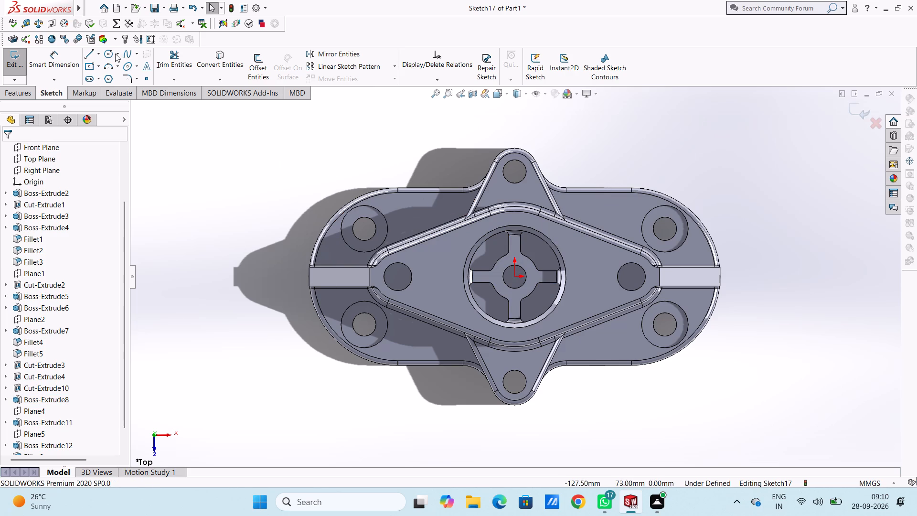
click(109, 55)
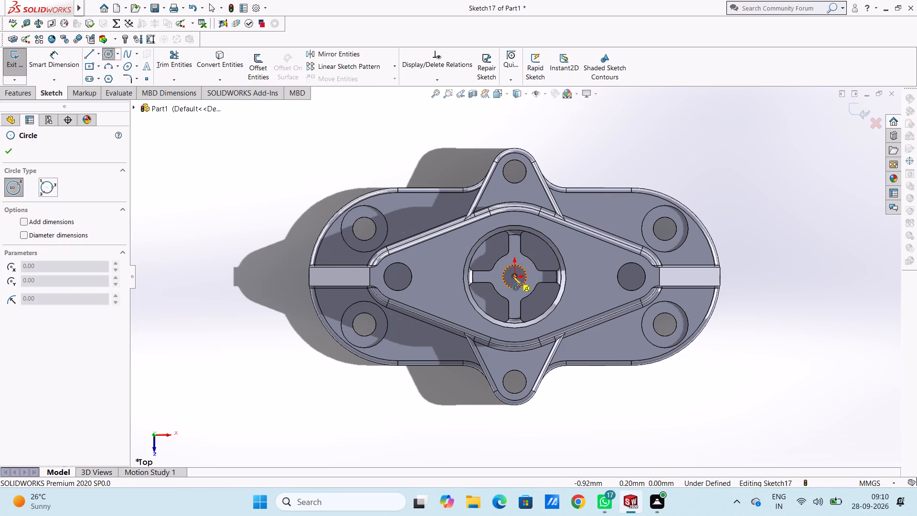
click(514, 276)
click(518, 287)
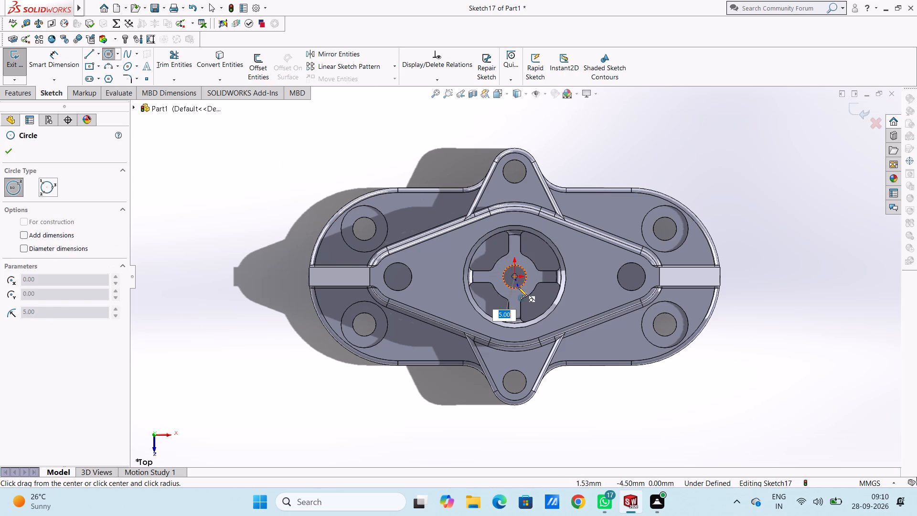
click(514, 276)
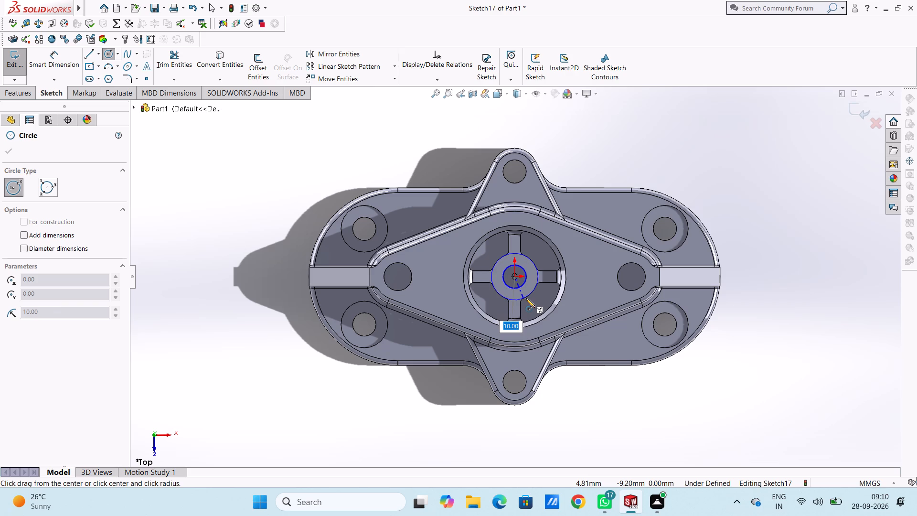
click(526, 298)
click(8, 150)
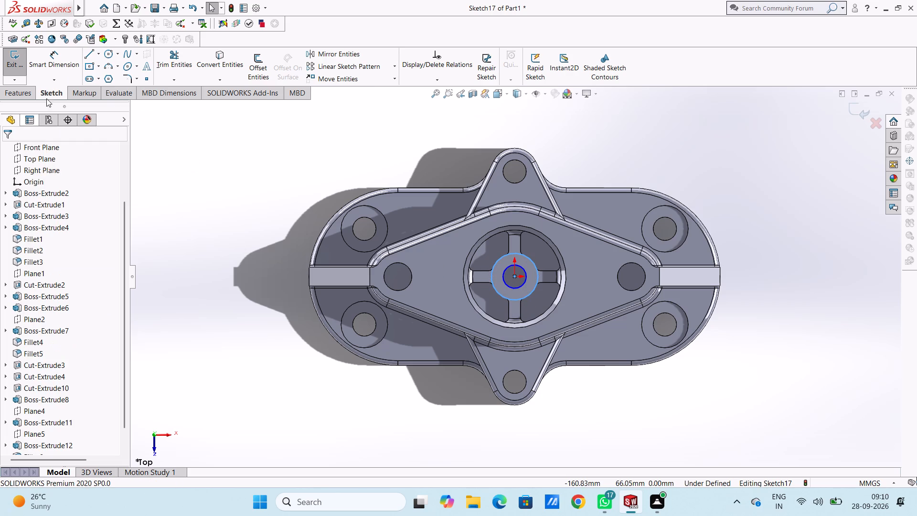
Dimension the outer circle's diameter at 20 mm and the inner circle's diameter at 10 mm.
click(61, 67)
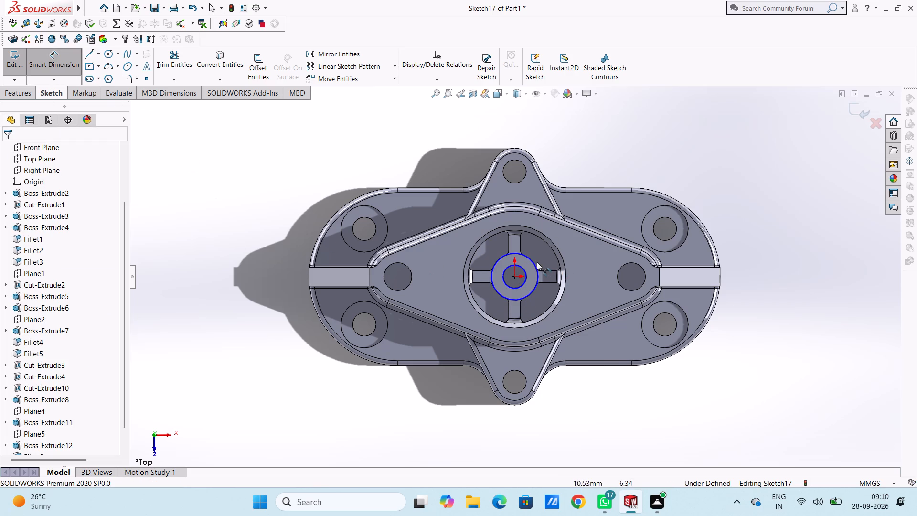
click(534, 262)
click(645, 152)
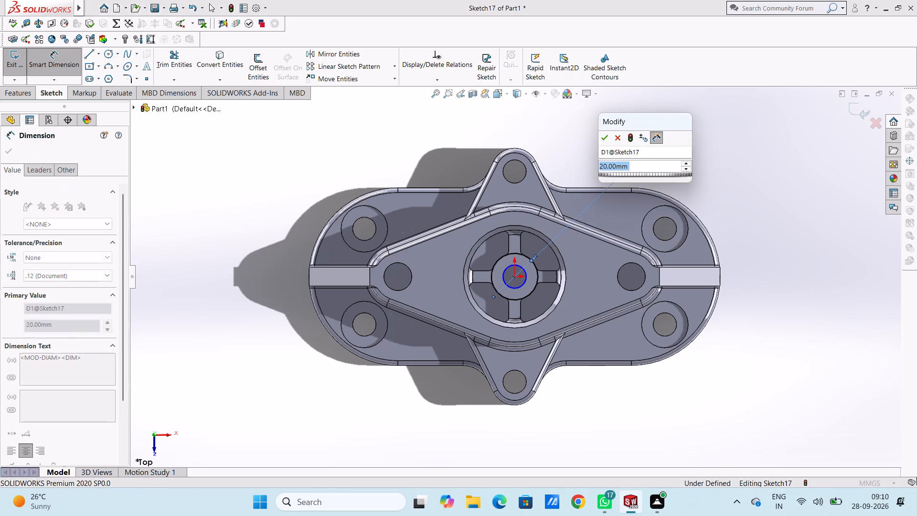
click(606, 140)
click(591, 139)
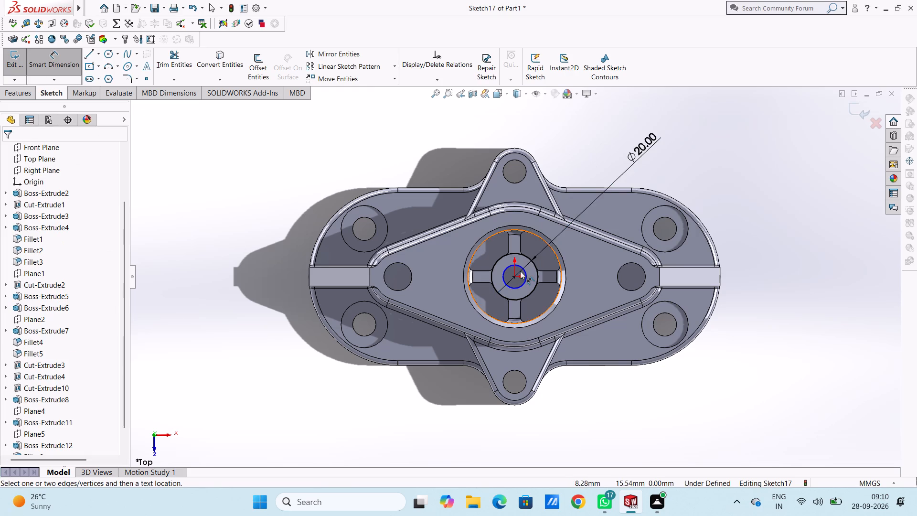
click(522, 267)
click(606, 150)
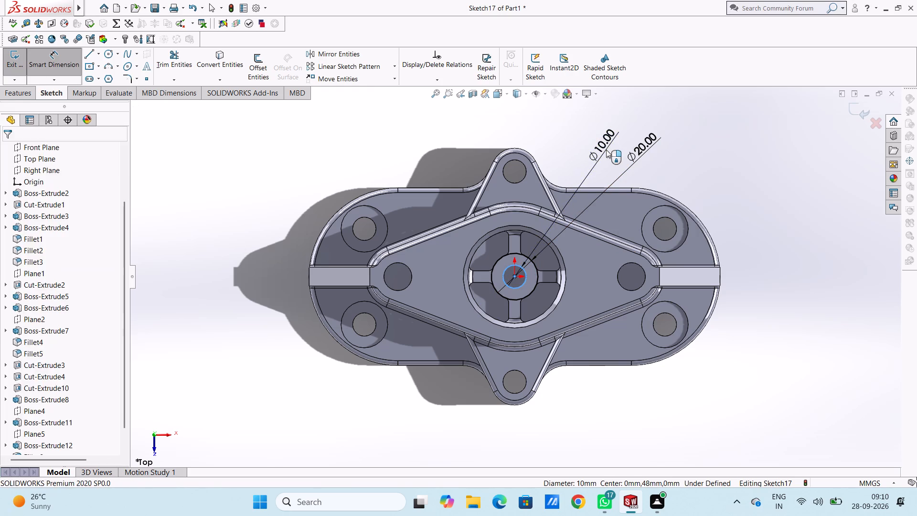
click(566, 136)
click(557, 138)
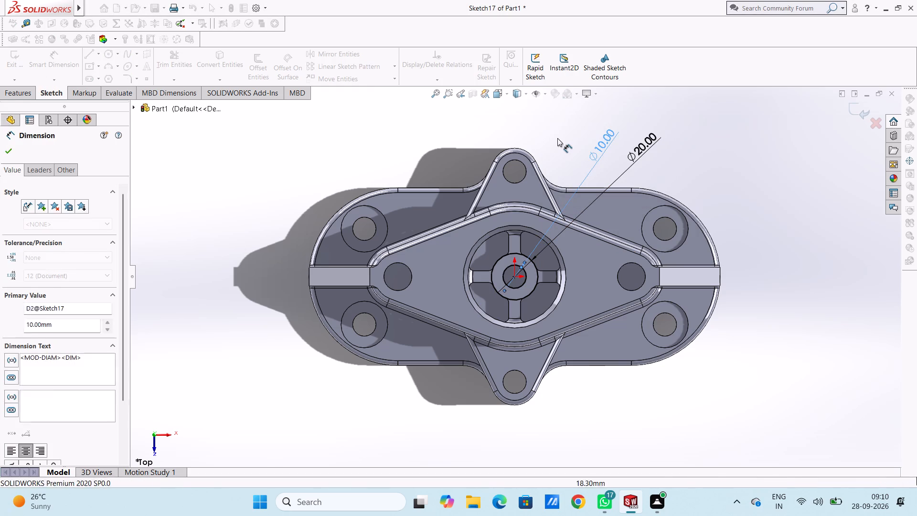
key(Escape)
key(Escape)
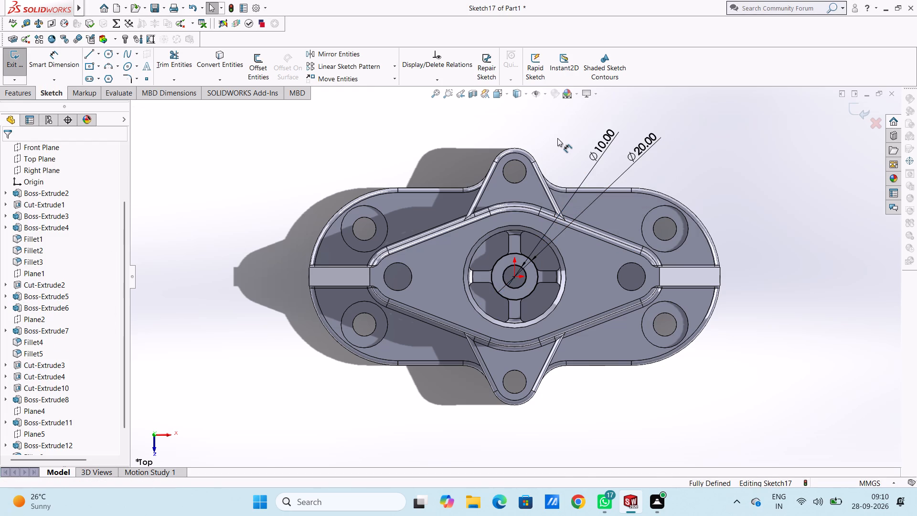
Extrude the ring between the two circles as a 2 mm blind boss merged with the part.
click(16, 95)
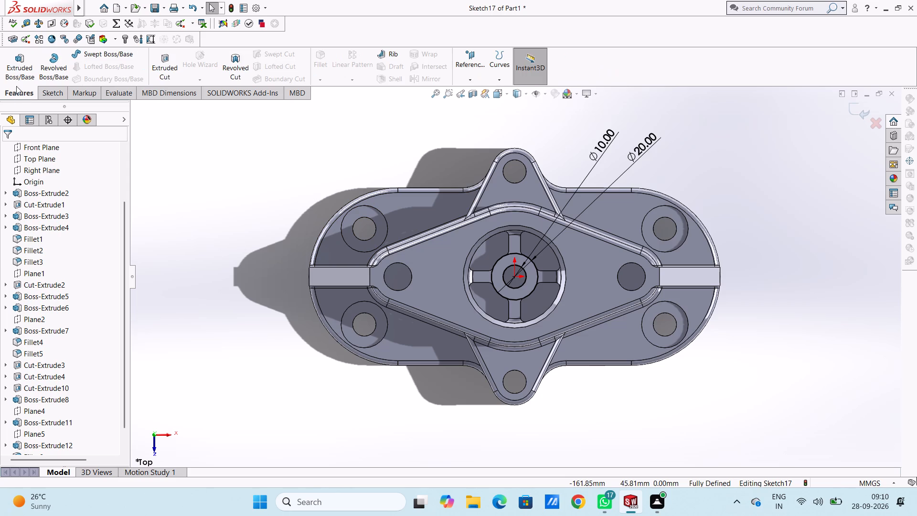
click(15, 66)
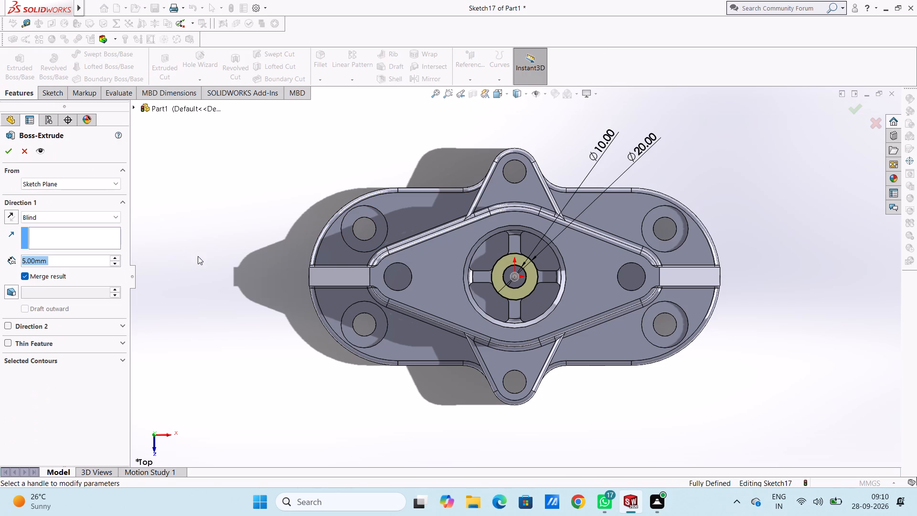
middle_drag(252, 209, 229, 130)
scroll(252, 209, up, 1)
middle_drag(293, 259, 270, 229)
double_click(63, 257)
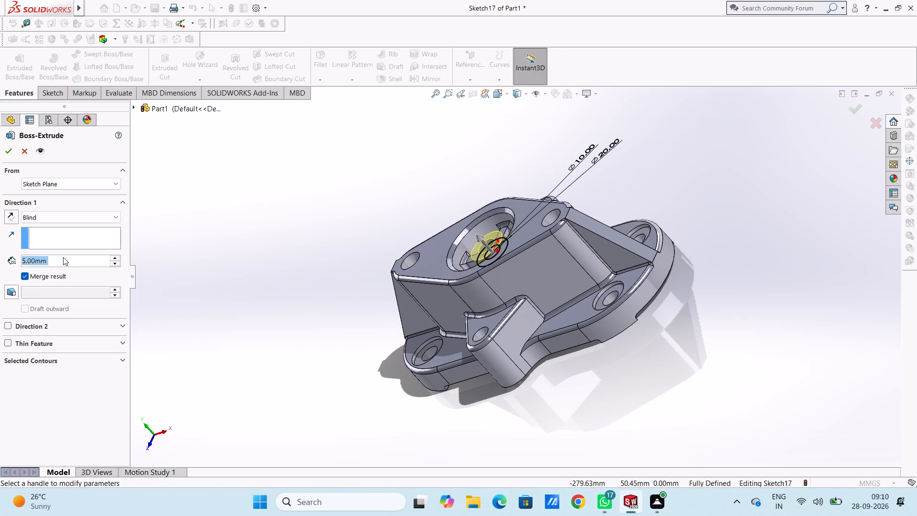
key(2)
key(Return)
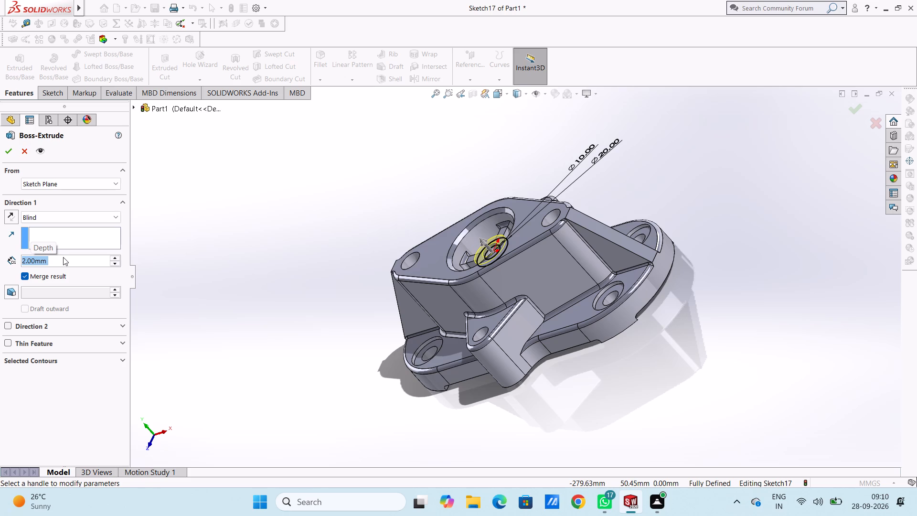
click(2, 152)
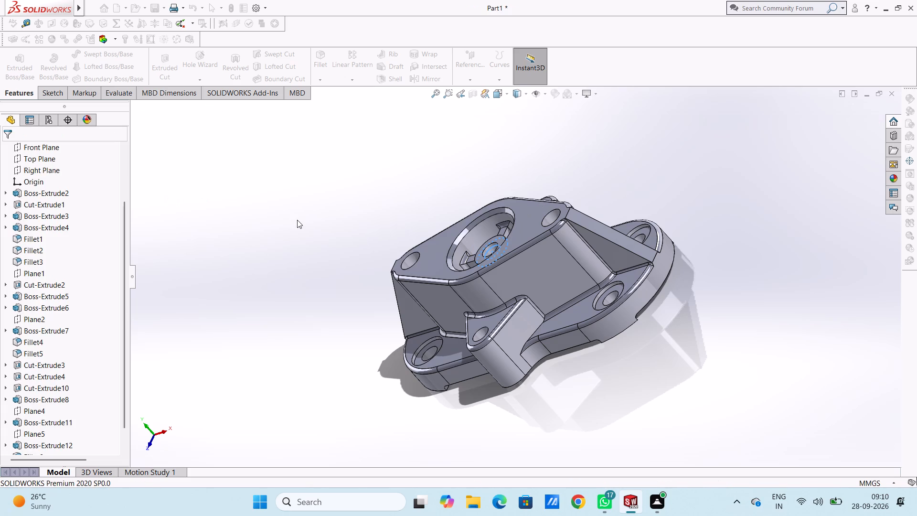
click(297, 220)
Examine the part from above, below and the sides, including the raised central boss and its ribs.
middle_drag(298, 231, 364, 215)
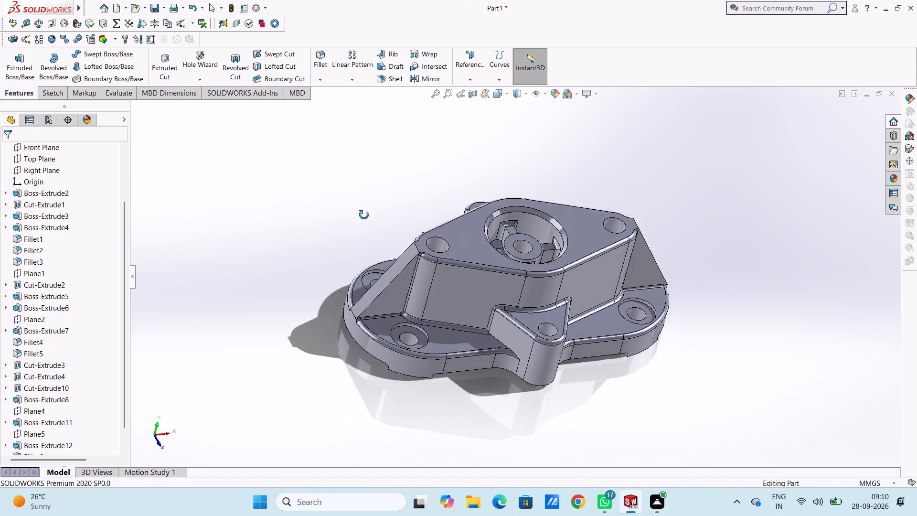
middle_drag(364, 215, 329, 243)
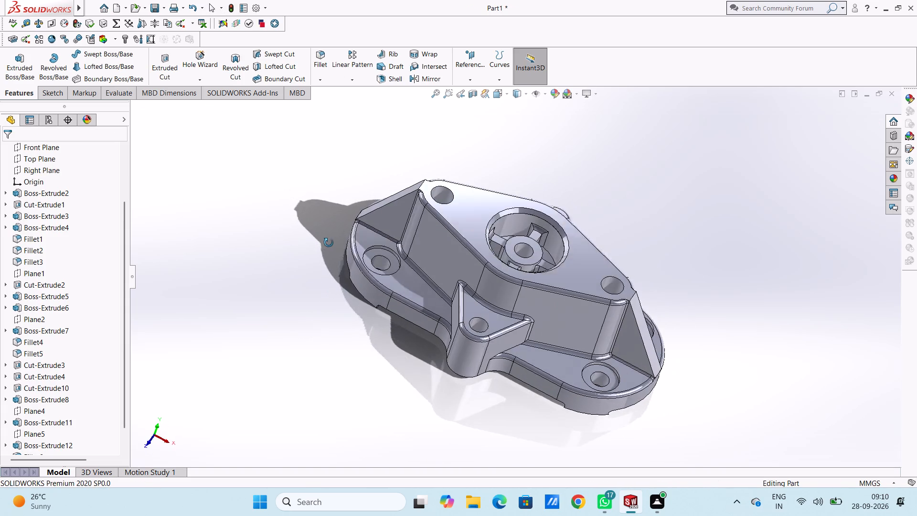
middle_drag(329, 243, 310, 256)
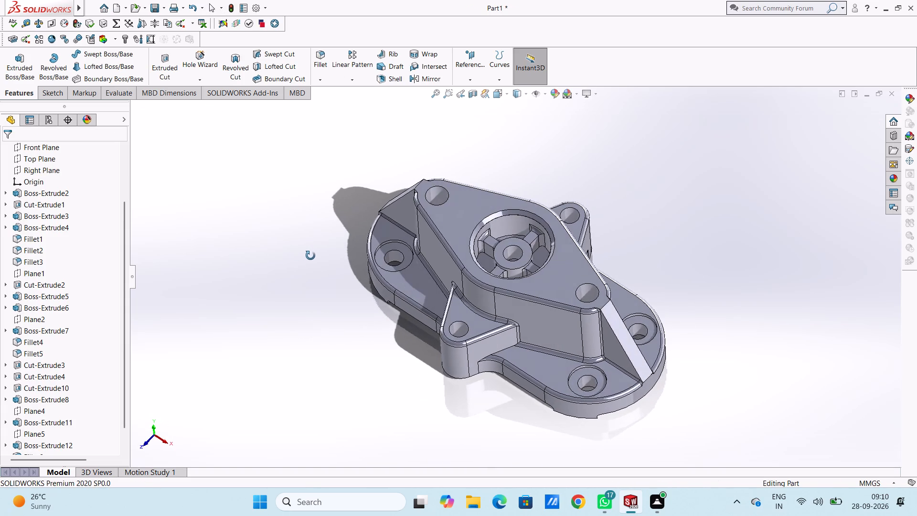
middle_drag(310, 256, 327, 252)
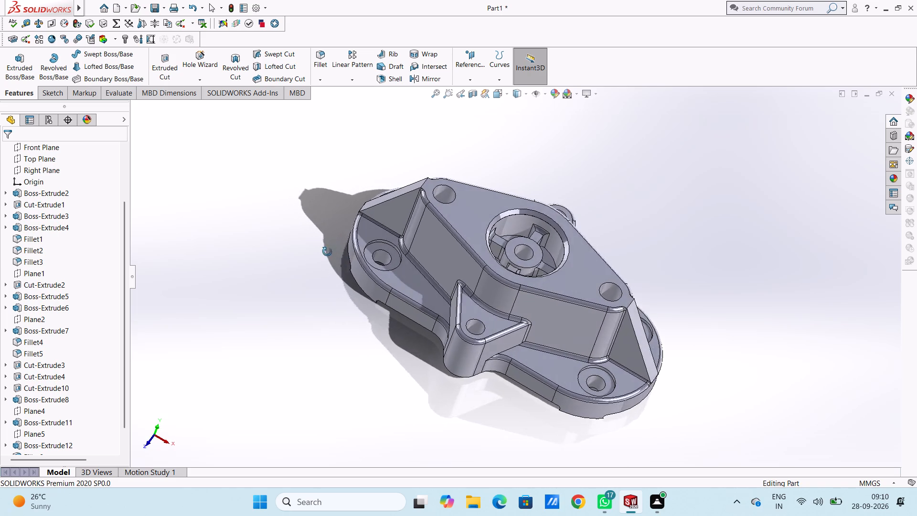
middle_drag(327, 252, 322, 253)
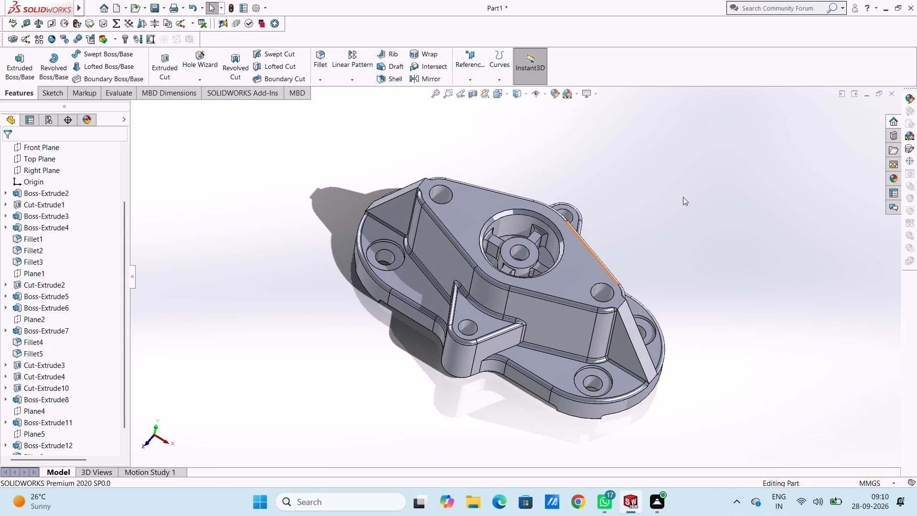
middle_drag(683, 196, 725, 127)
middle_drag(718, 291, 798, 248)
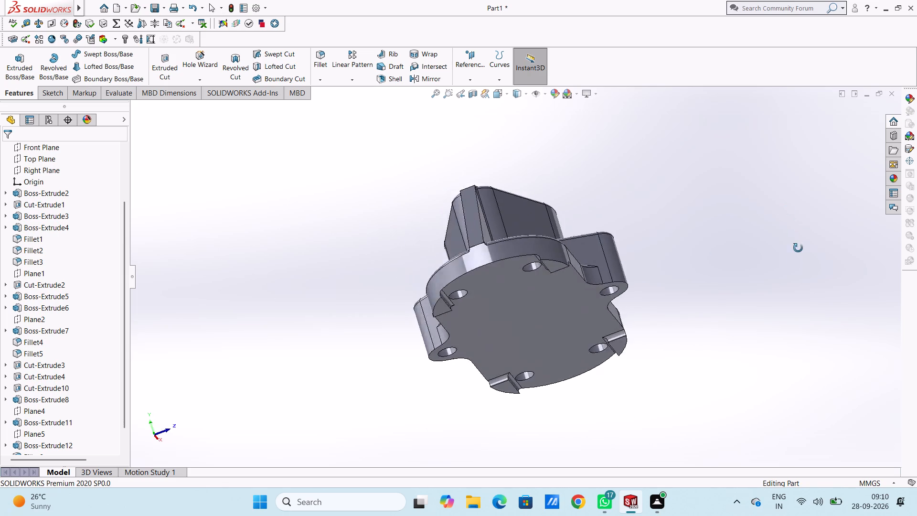
middle_drag(798, 248, 710, 403)
middle_drag(423, 185, 462, 283)
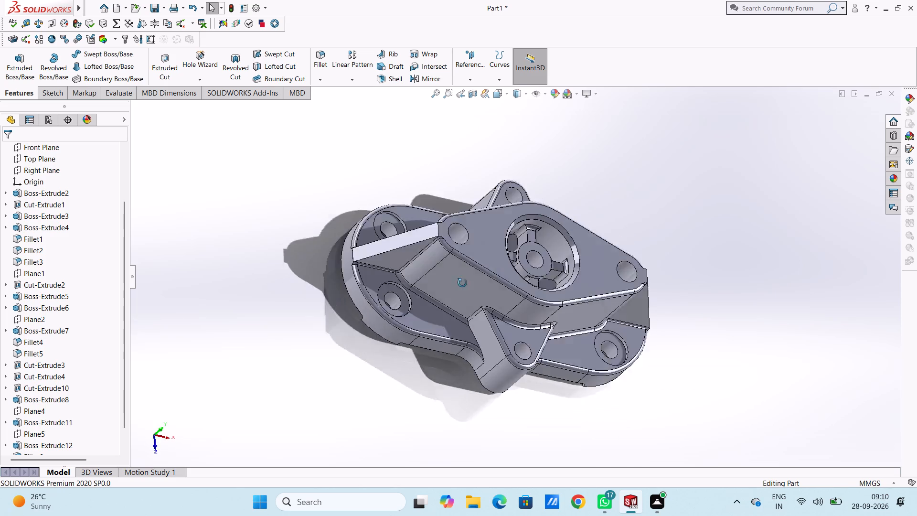
middle_drag(462, 283, 430, 363)
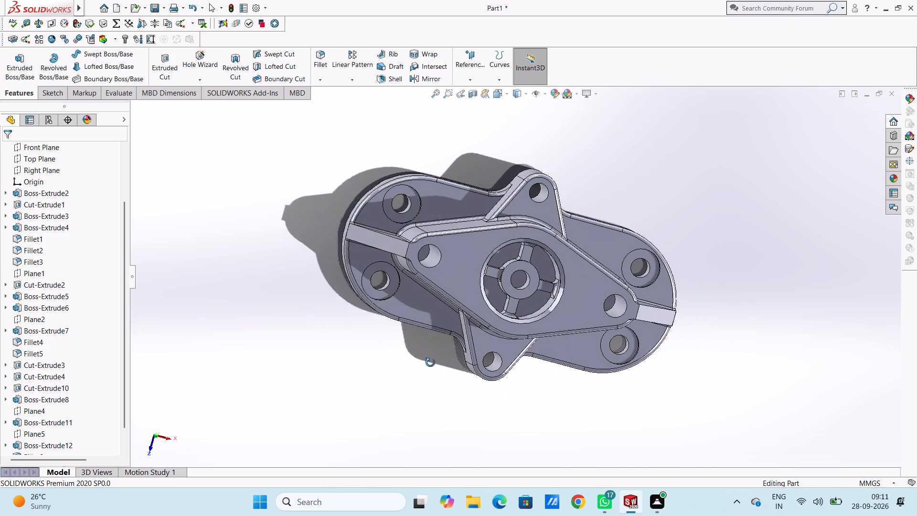
middle_drag(430, 363, 428, 314)
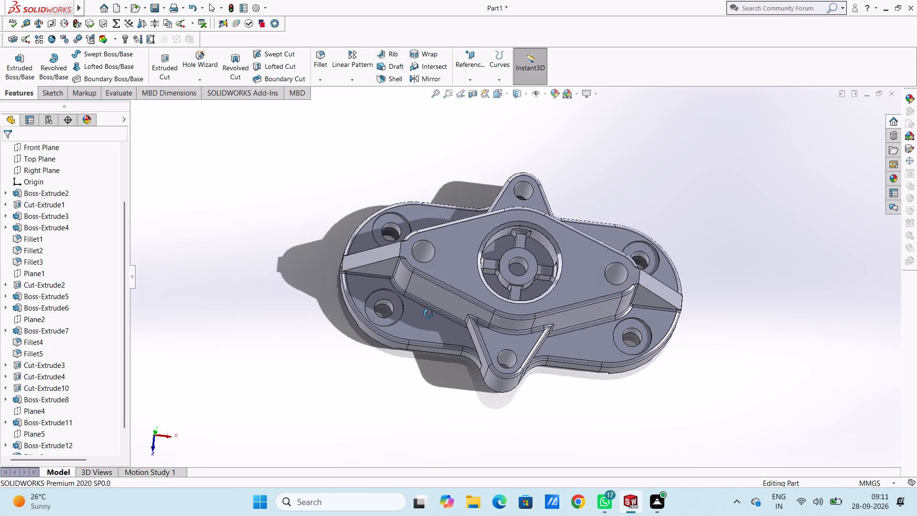
middle_drag(428, 314, 402, 282)
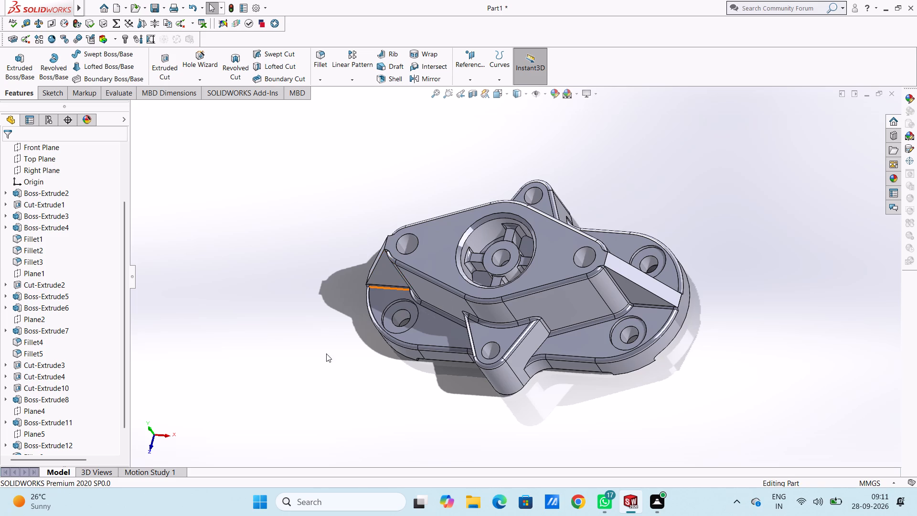
middle_drag(319, 342, 333, 311)
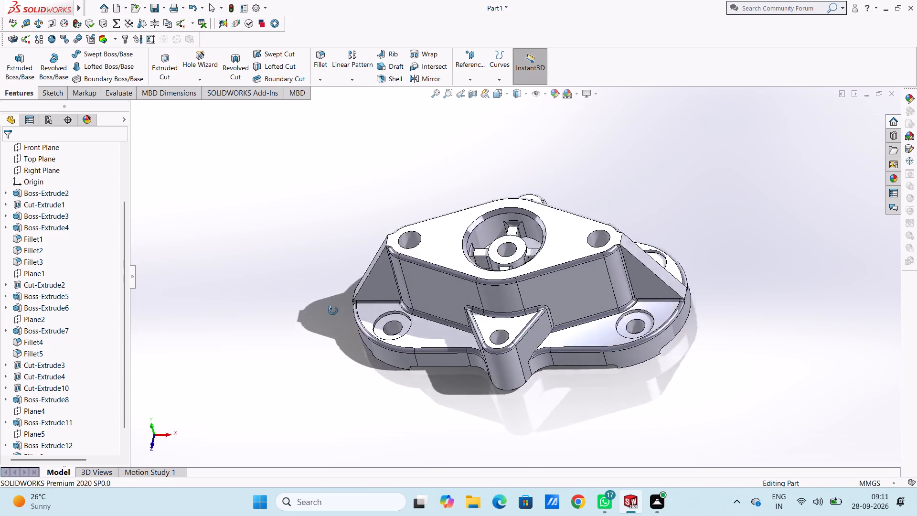
middle_drag(333, 311, 355, 316)
middle_drag(270, 353, 241, 252)
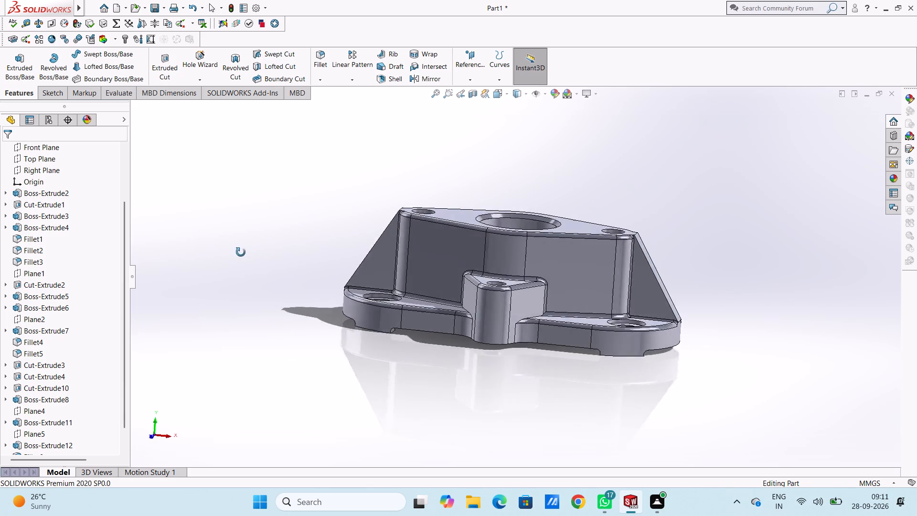
middle_drag(241, 252, 273, 317)
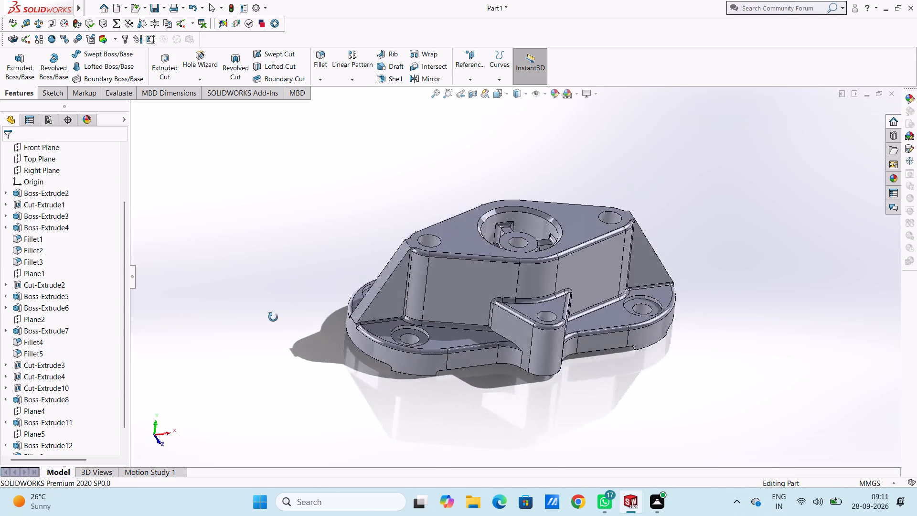
middle_drag(273, 317, 203, 327)
scroll(220, 273, down, 1)
scroll(491, 288, up, 4)
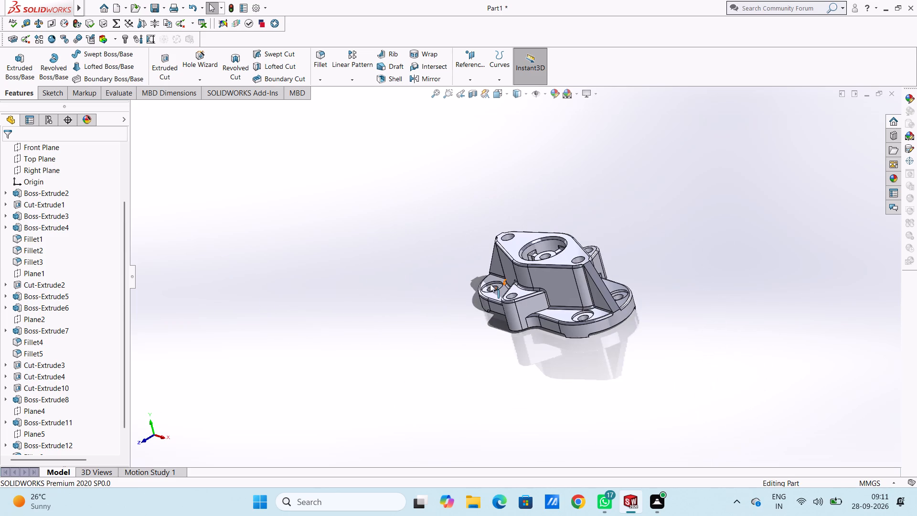
Examine the finished housing from above and from several side angles, including the central bore and mounting holes.
middle_drag(379, 241, 416, 357)
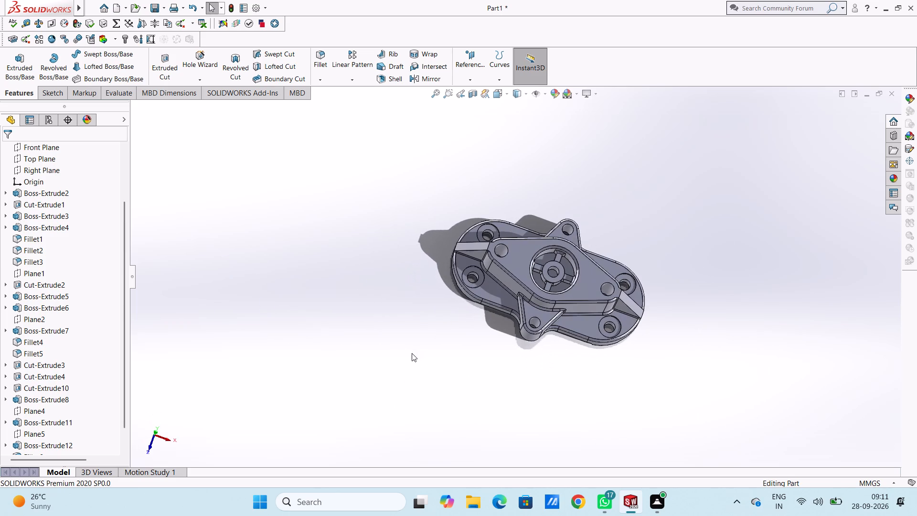
middle_drag(411, 285, 363, 269)
middle_drag(363, 269, 380, 245)
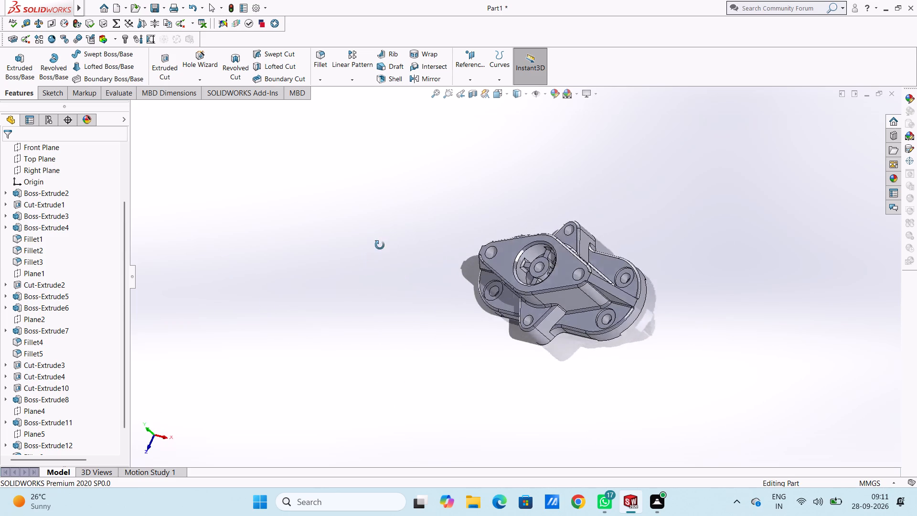
middle_drag(380, 245, 333, 244)
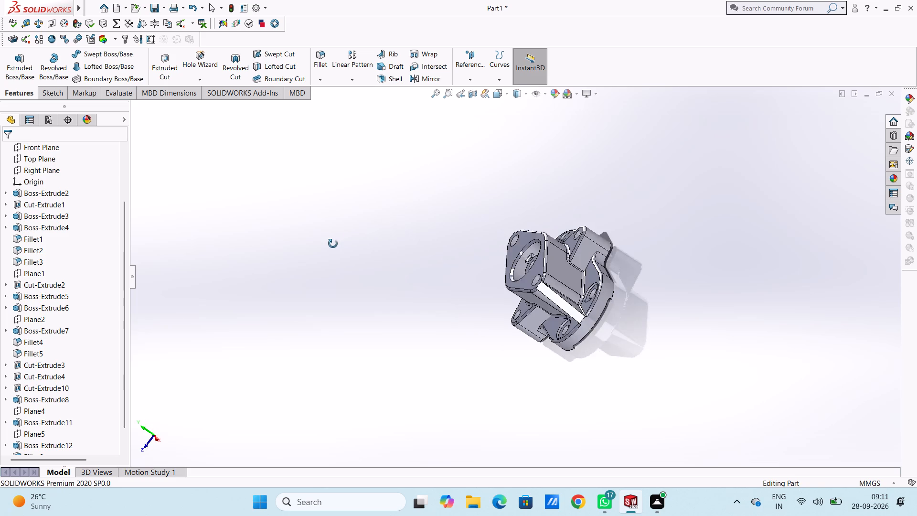
middle_drag(333, 244, 418, 218)
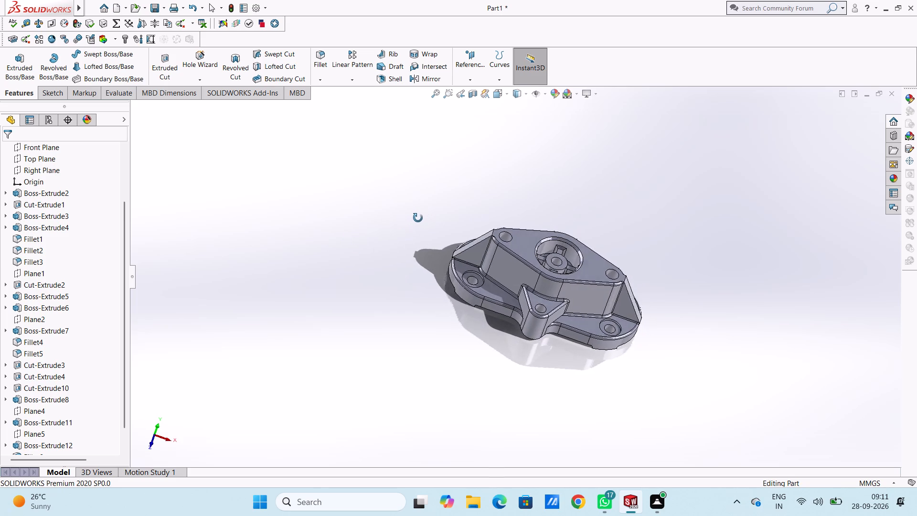
middle_drag(418, 218, 381, 230)
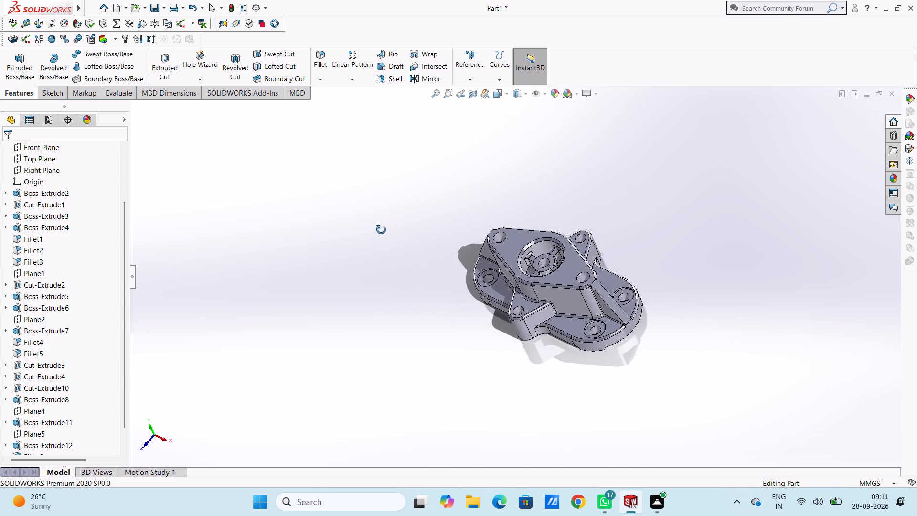
middle_drag(381, 230, 403, 184)
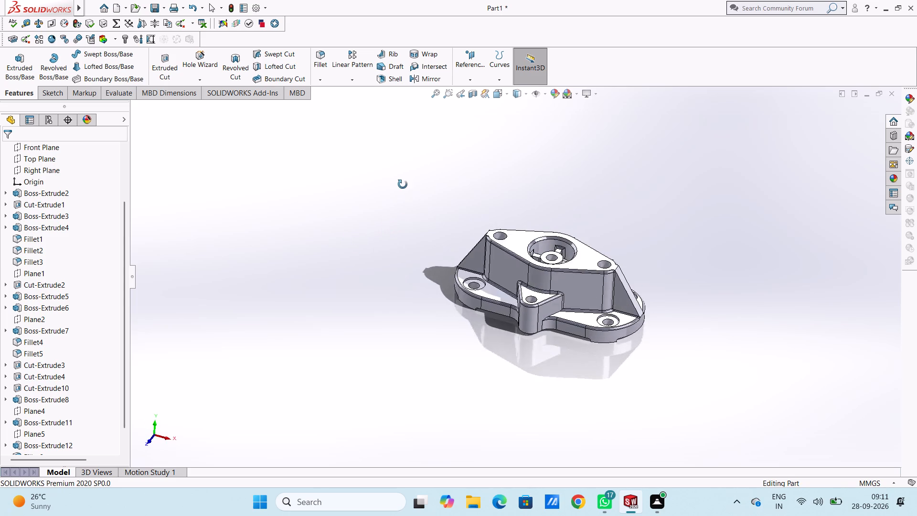
middle_drag(403, 184, 400, 183)
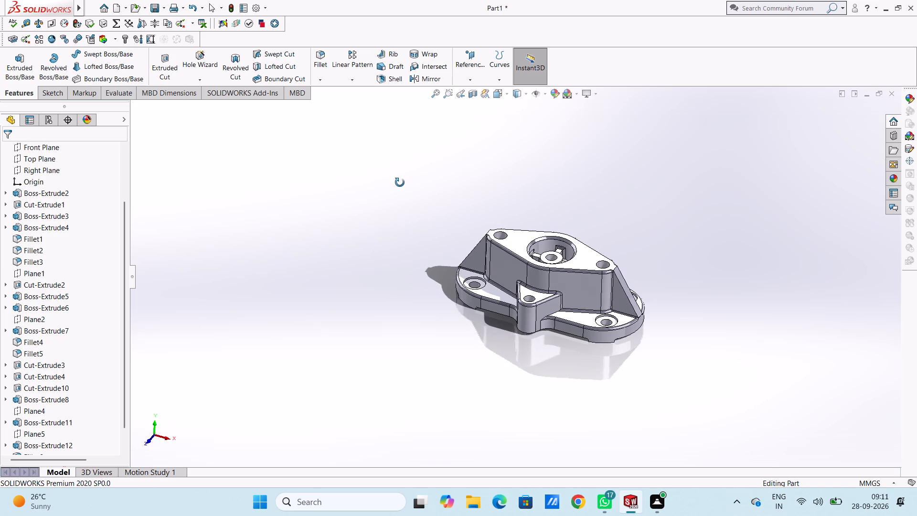
middle_drag(400, 183, 393, 183)
key(Escape)
key(Escape)
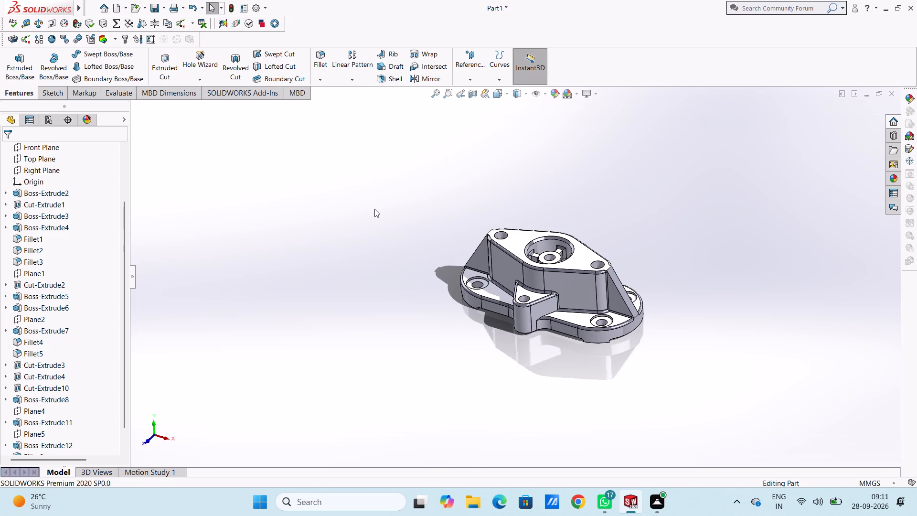
Apply a black colour appearance to the whole part from the standard swatches.
key(ctrl+7)
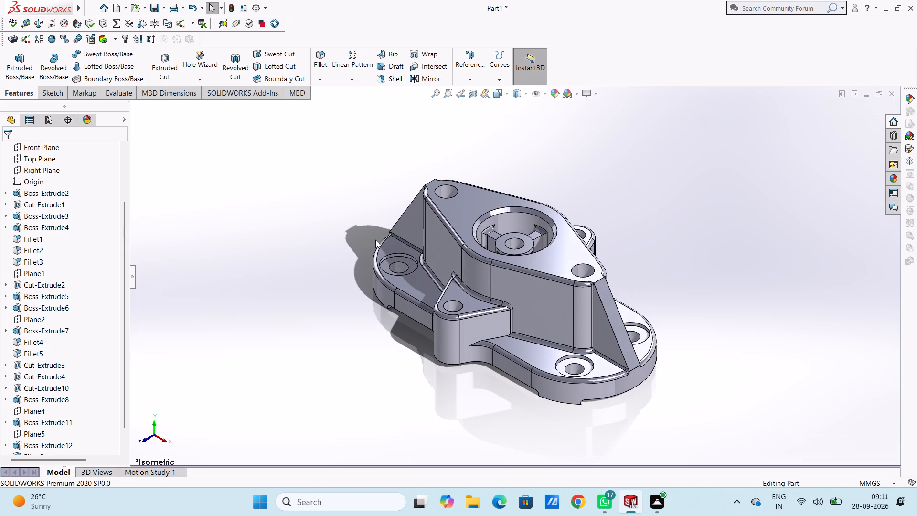
click(554, 96)
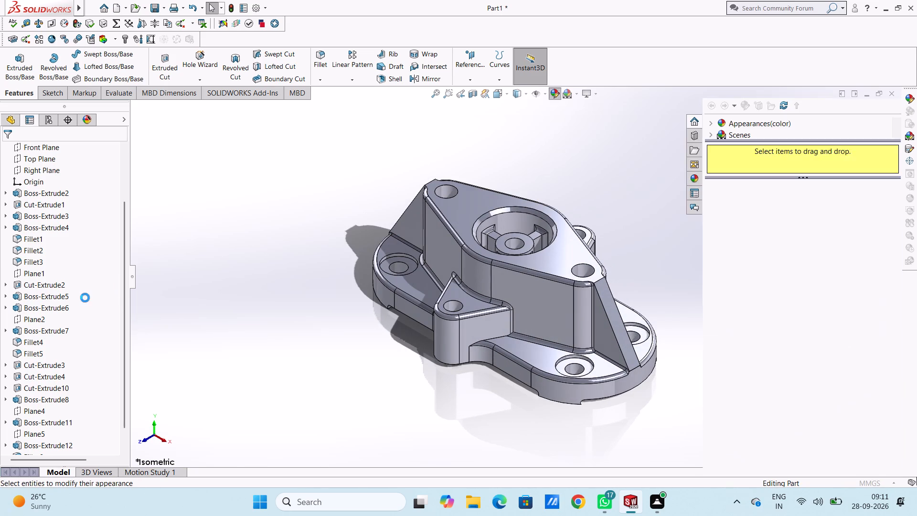
click(88, 398)
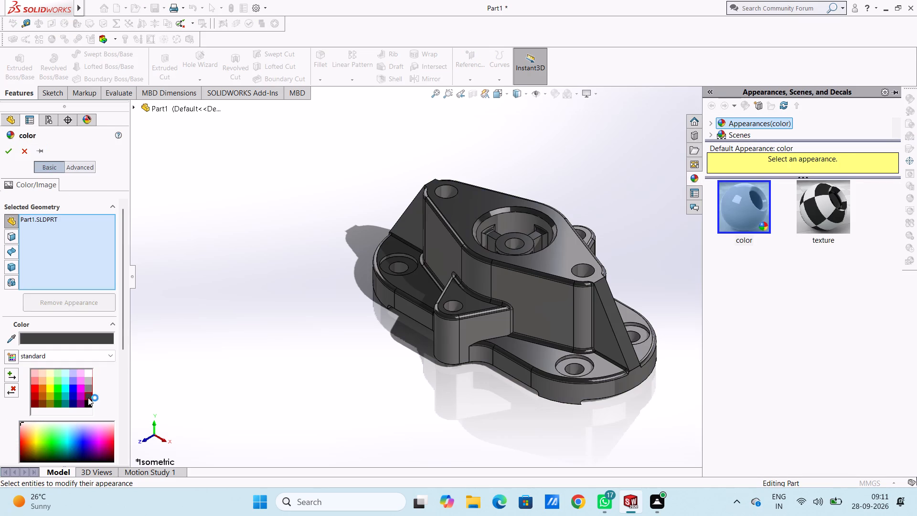
click(87, 403)
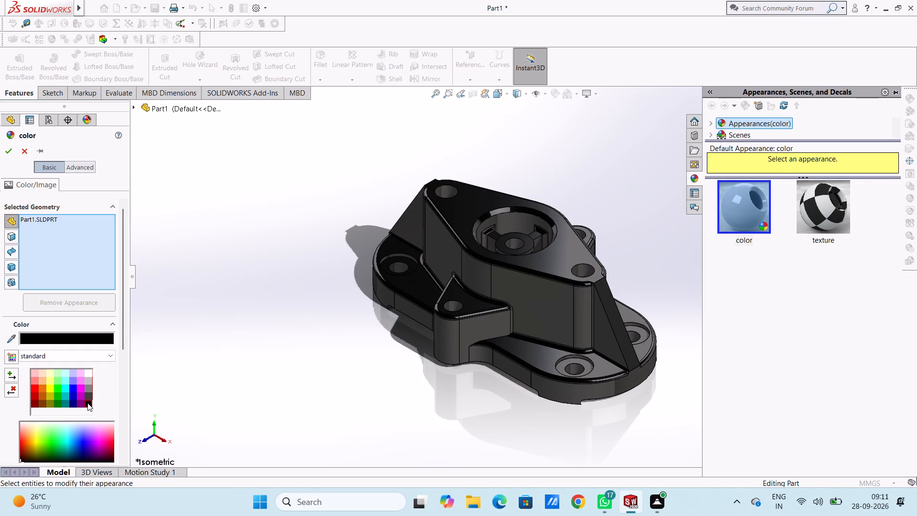
click(87, 396)
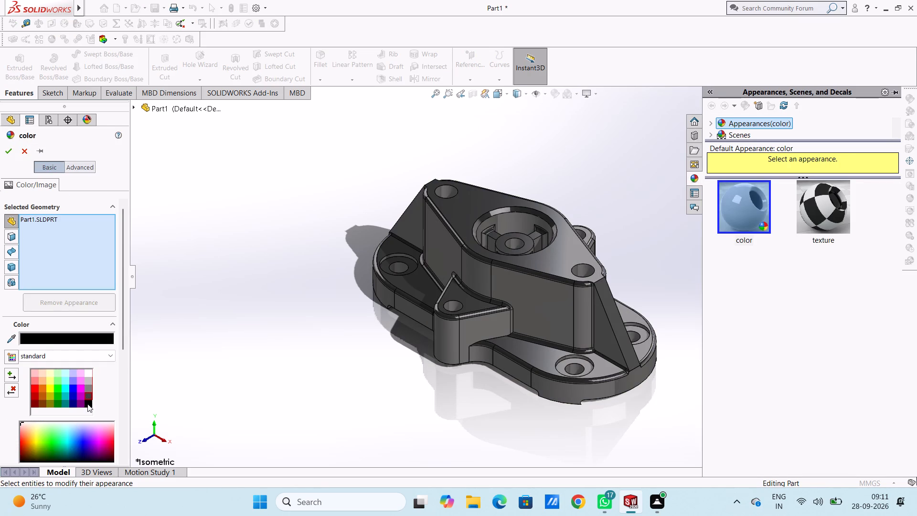
click(87, 403)
click(5, 155)
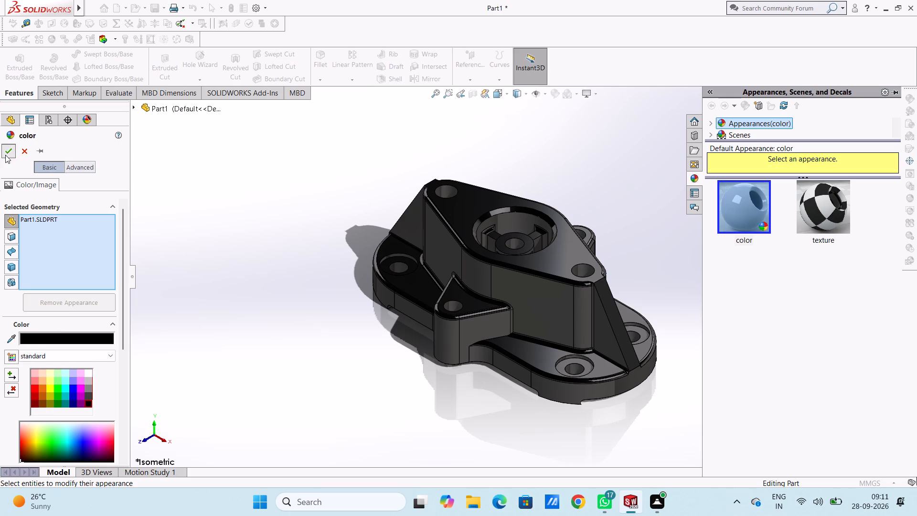
Start a white face colour and apply it to the counterbore walls and floors of two base-flange mounting holes, leaving their through-holes black.
scroll(539, 315, down, 3)
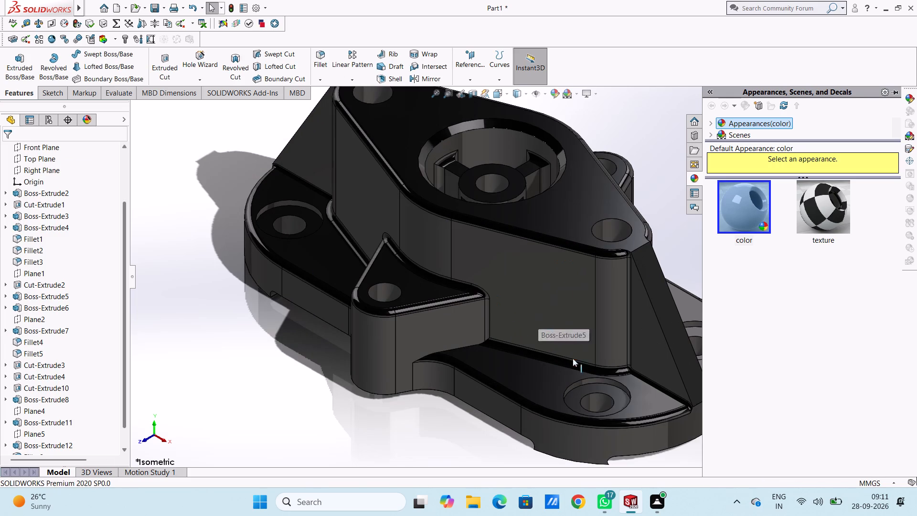
click(598, 380)
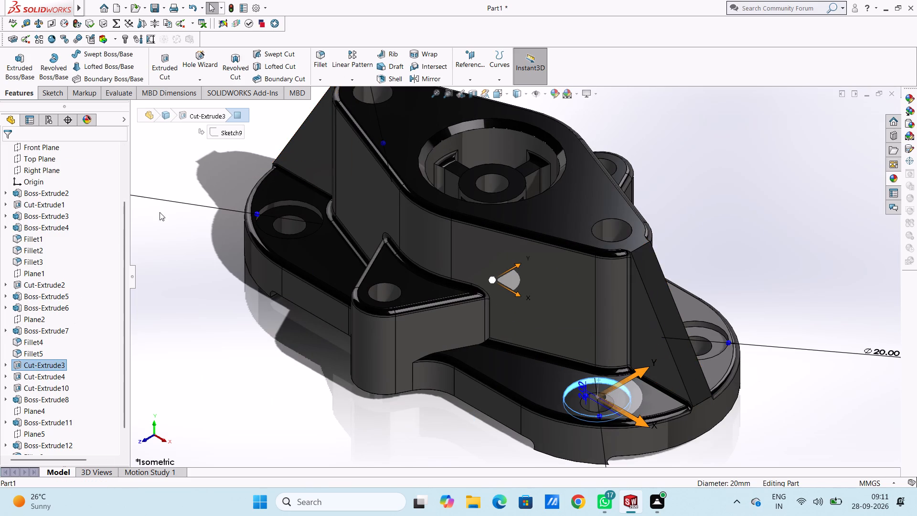
click(552, 94)
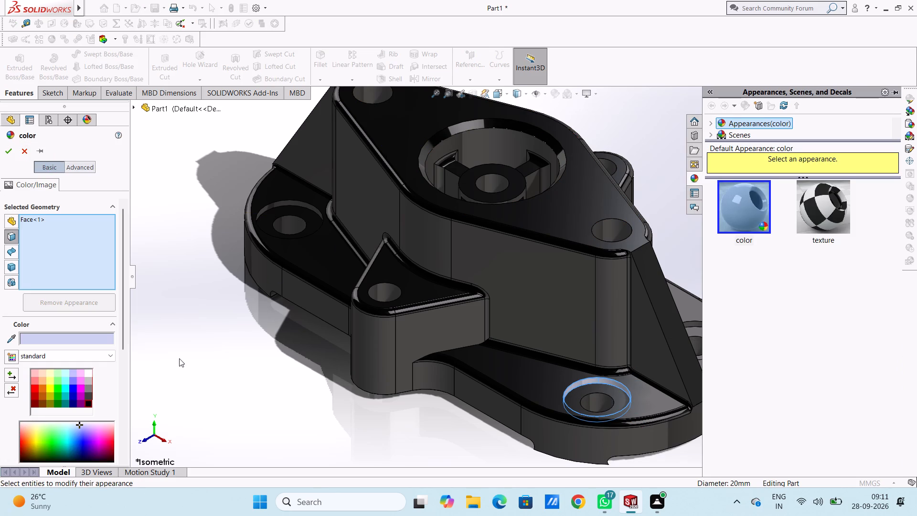
click(89, 370)
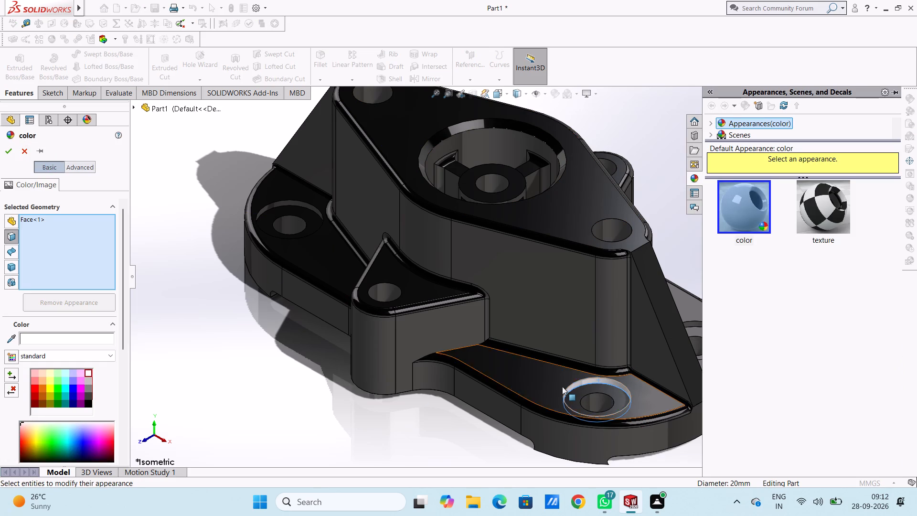
click(578, 390)
click(592, 398)
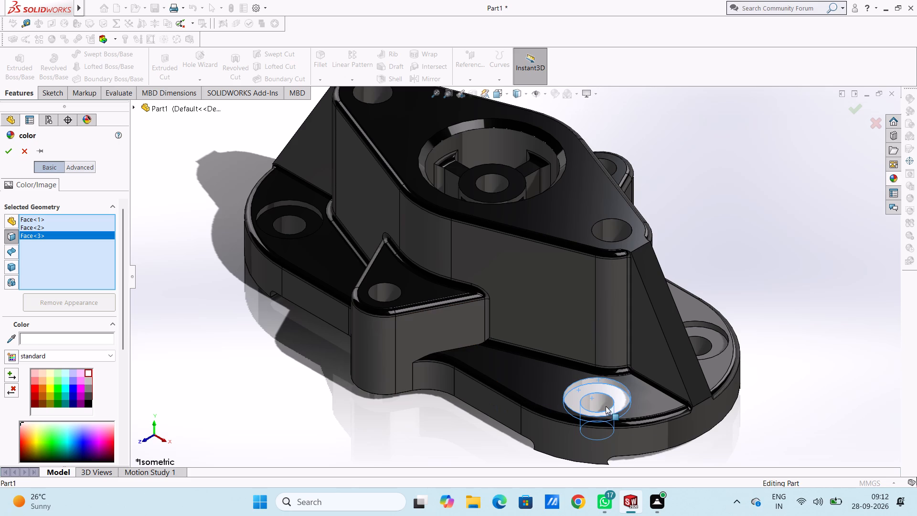
click(600, 396)
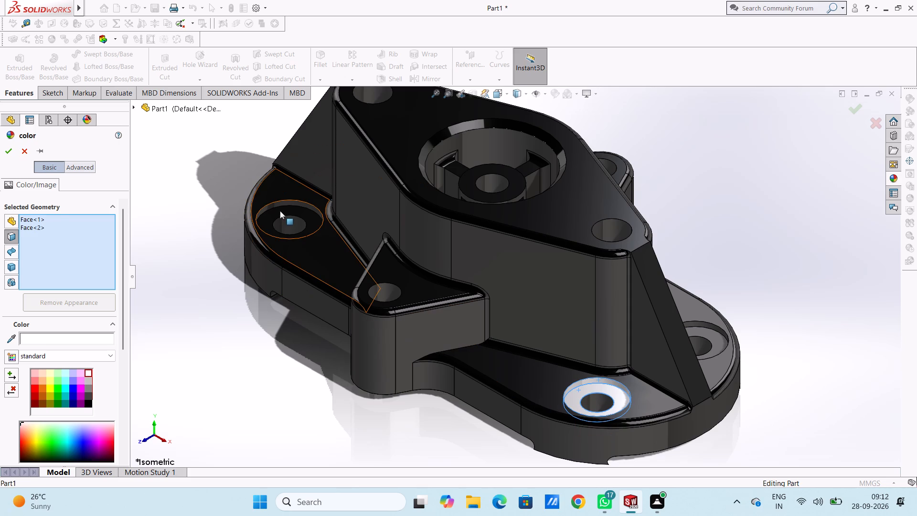
click(280, 211)
click(282, 204)
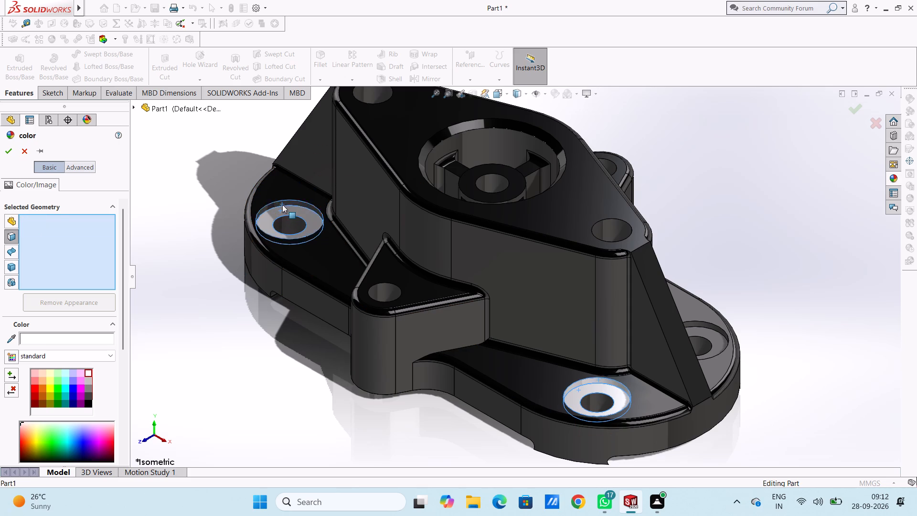
Add the central bore's inner wall and its bevelled rim to the white face selection.
click(474, 153)
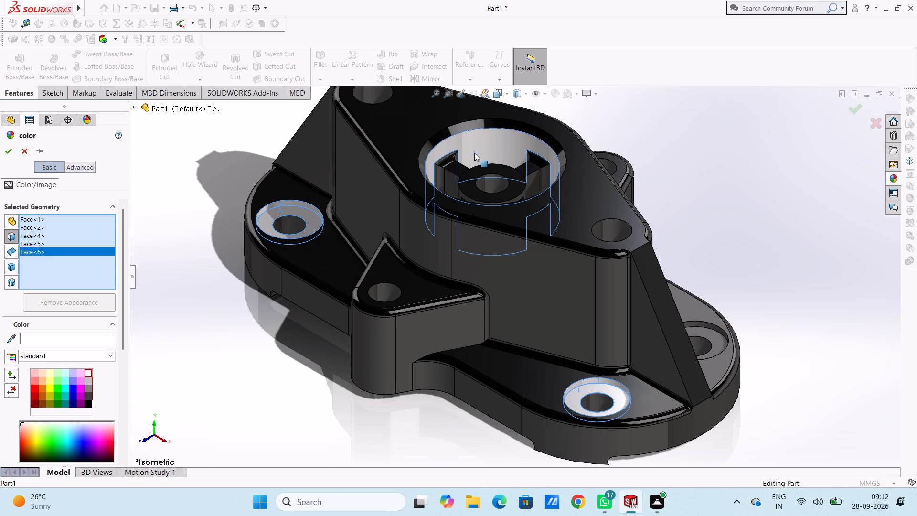
click(476, 121)
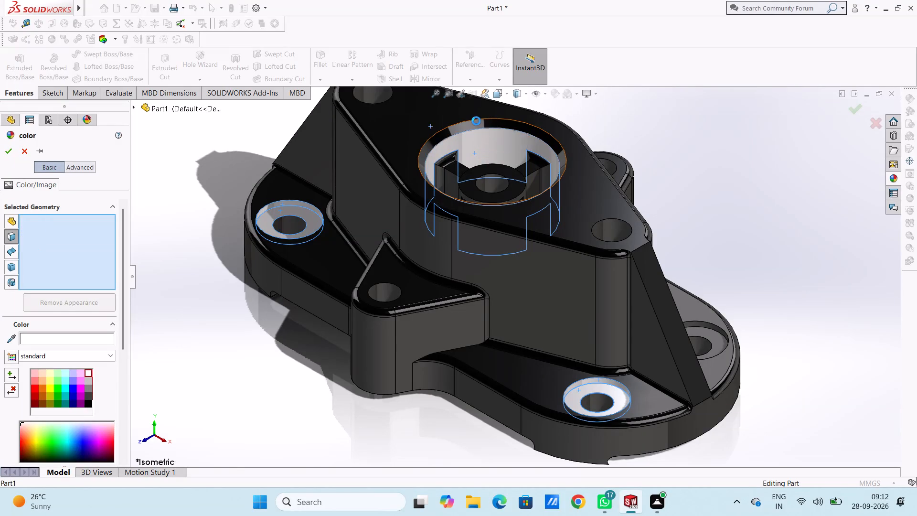
Add the counterbore floors and walls of the other two base-flange mounting holes to the white face selection.
click(709, 335)
click(708, 325)
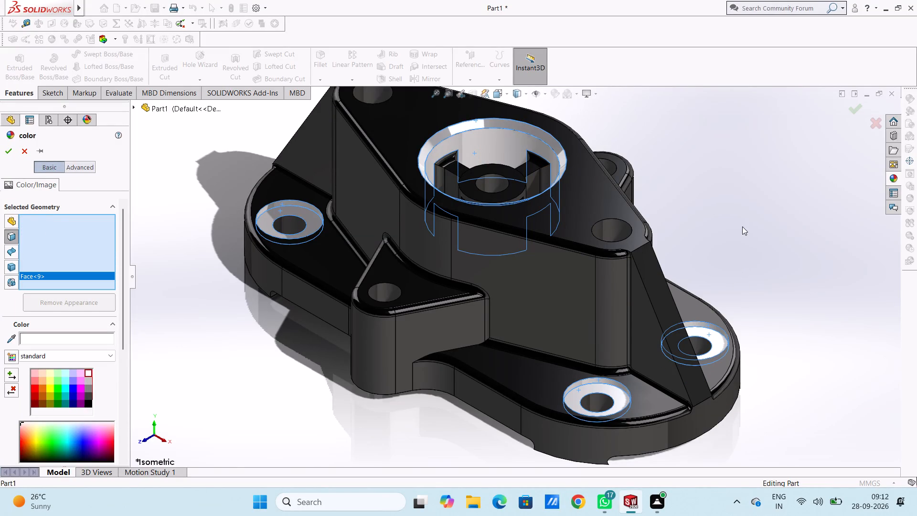
middle_drag(742, 226, 720, 281)
middle_click(718, 287)
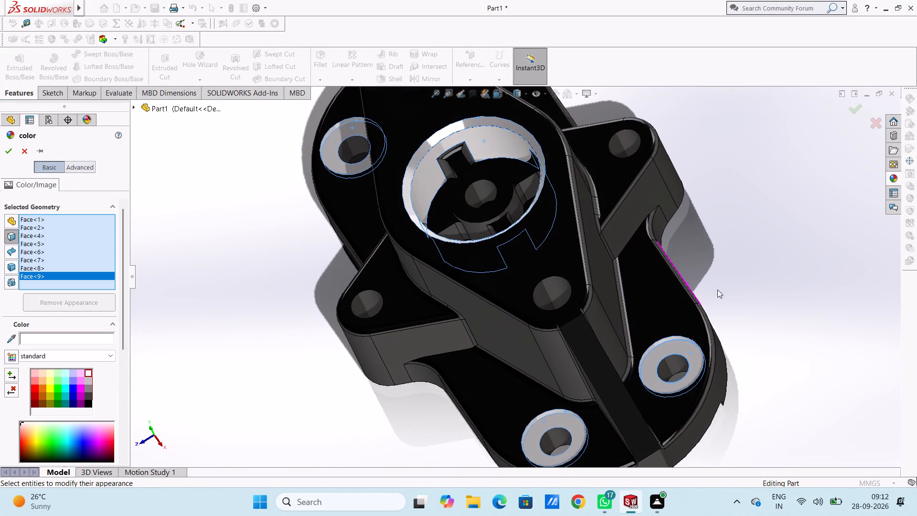
scroll(647, 241, up, 5)
middle_drag(495, 163, 506, 218)
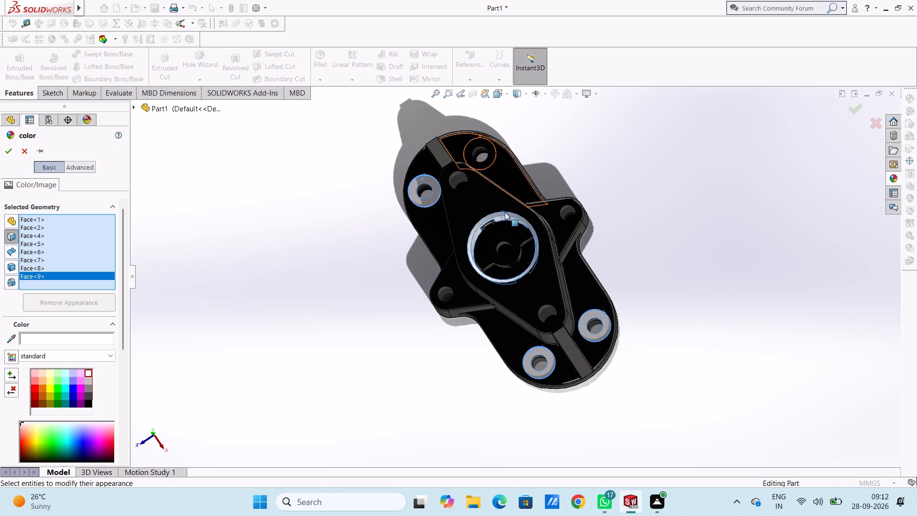
scroll(482, 146, down, 5)
click(464, 174)
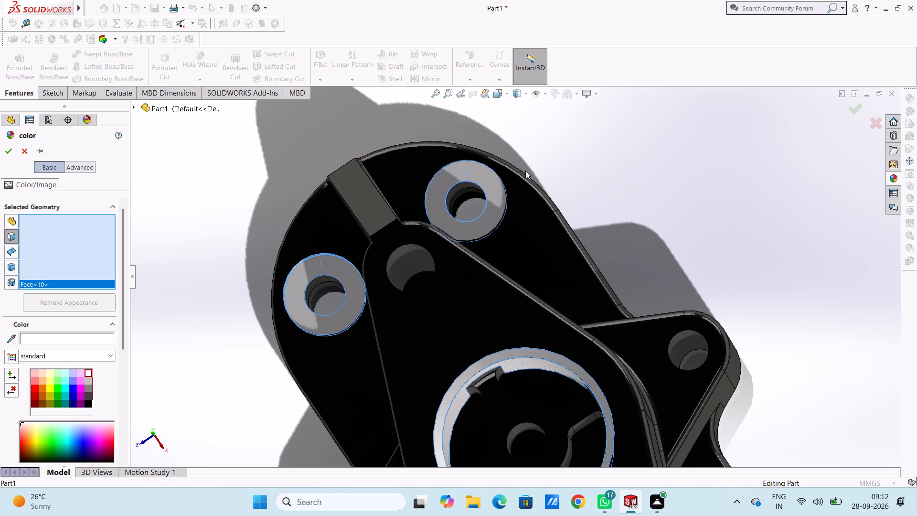
middle_drag(534, 174, 508, 172)
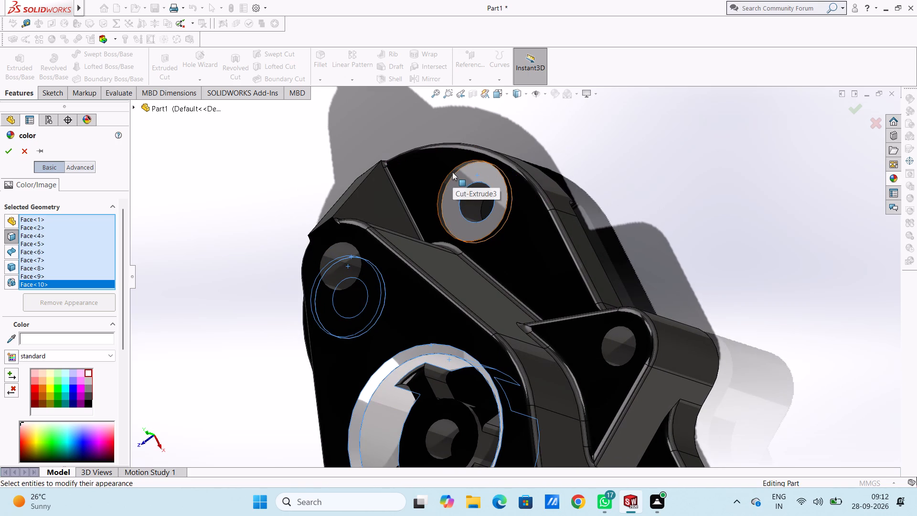
click(452, 172)
Add the top, bevelled outer end and side faces of one inner rib in the central bore to the white face selection.
scroll(343, 295, up, 4)
middle_drag(313, 313, 341, 273)
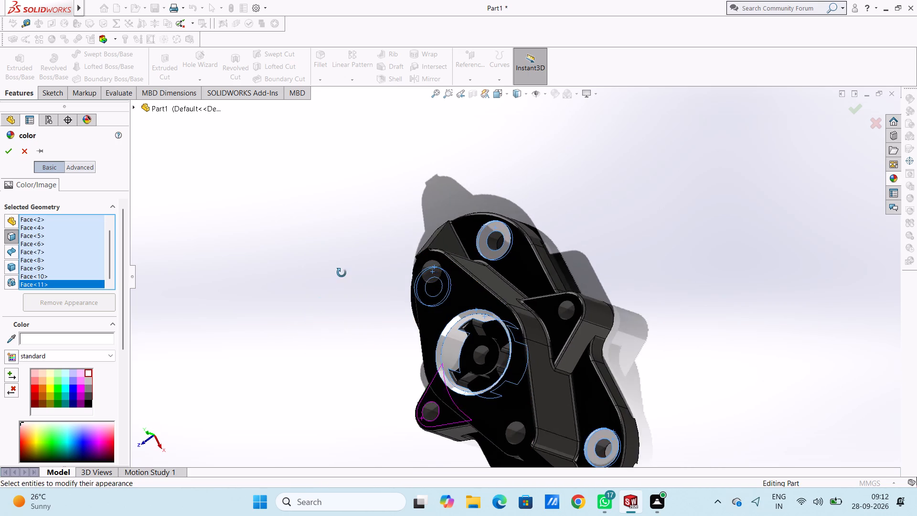
middle_drag(341, 273, 374, 227)
middle_drag(286, 367, 276, 342)
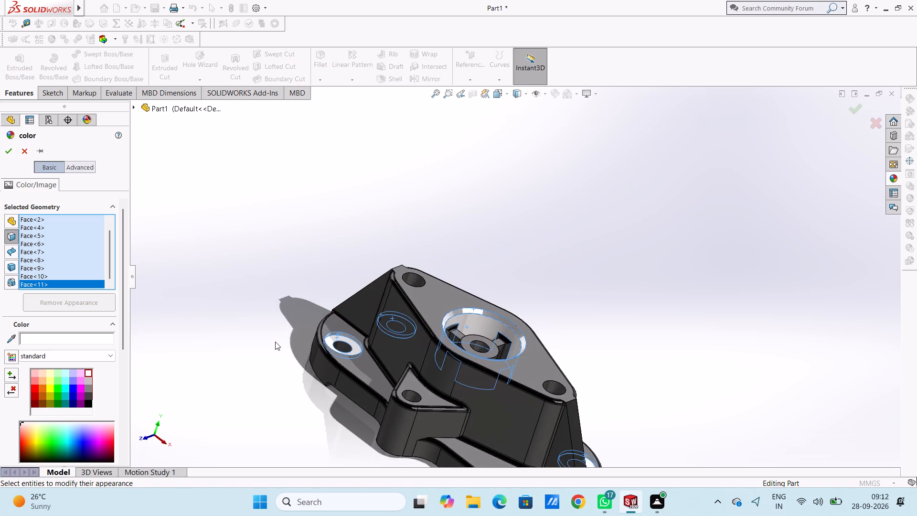
scroll(274, 342, up, 4)
middle_drag(348, 290, 336, 291)
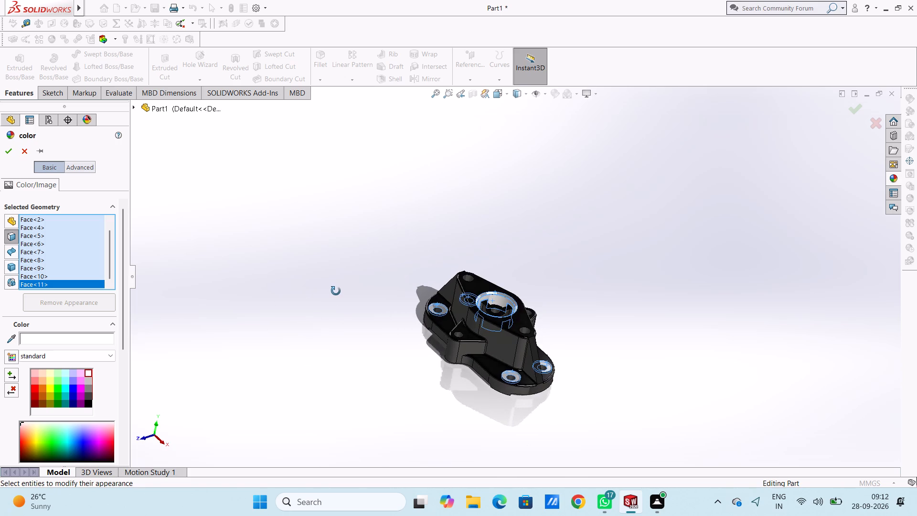
middle_drag(336, 291, 320, 327)
scroll(519, 304, down, 3)
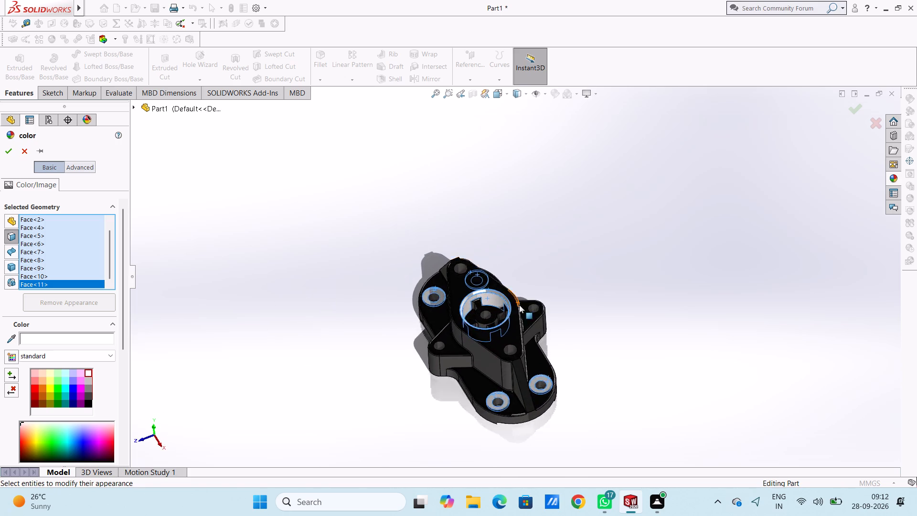
scroll(519, 305, down, 3)
scroll(428, 345, down, 1)
click(425, 275)
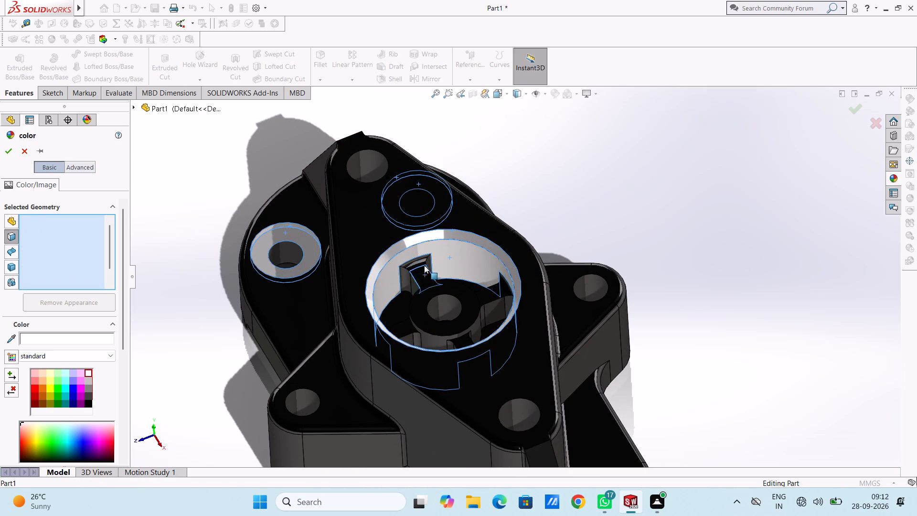
click(417, 259)
click(403, 277)
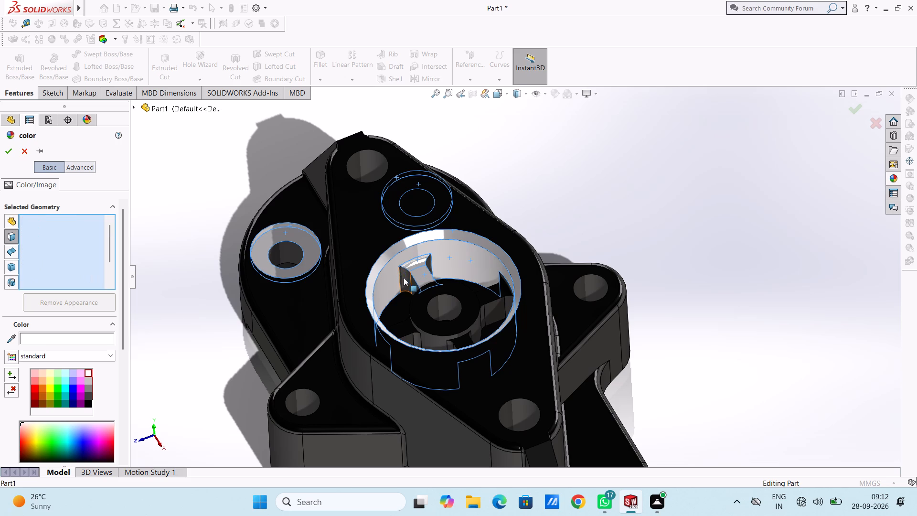
click(412, 284)
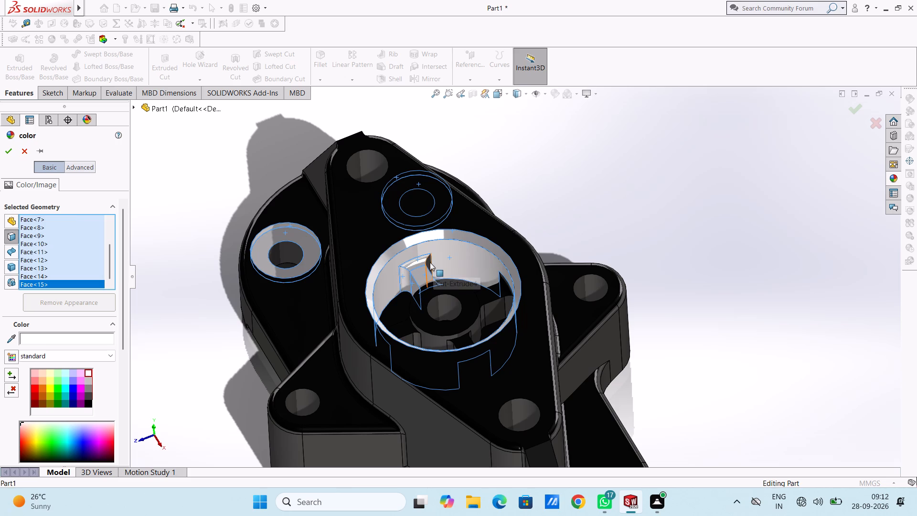
click(430, 262)
Add the central hub's ring-shaped top face to the white face selection.
middle_drag(457, 294, 463, 298)
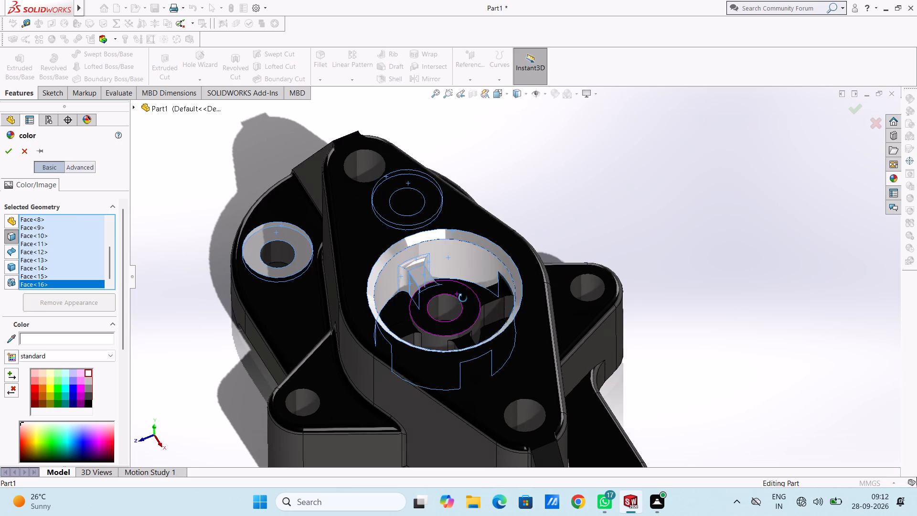
middle_drag(463, 298, 469, 357)
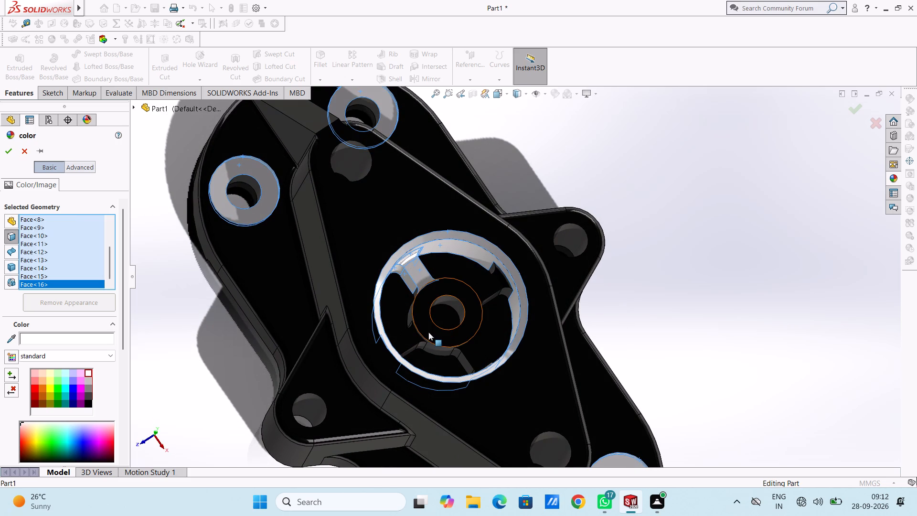
click(428, 331)
Add the second inner rib's bevelled outer end, top, side and corner faces to the white face selection.
middle_drag(462, 294, 430, 333)
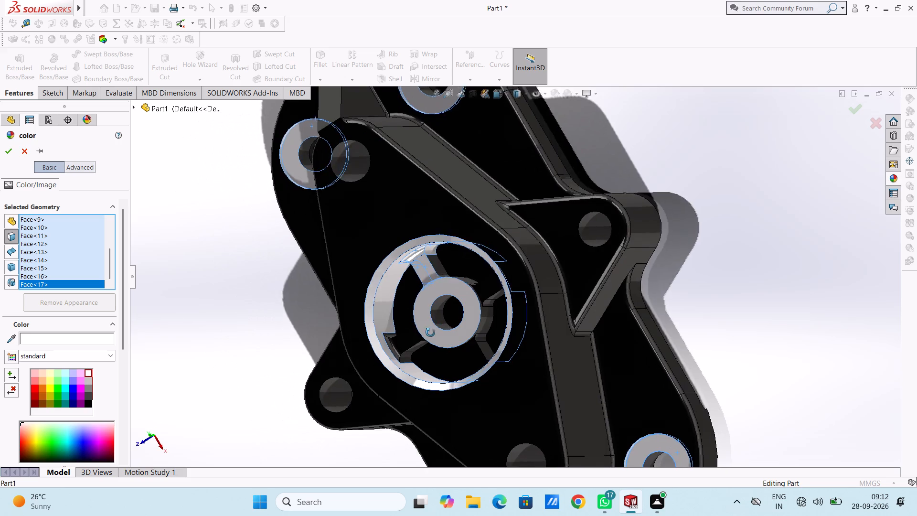
middle_drag(430, 333, 430, 333)
scroll(434, 343, down, 8)
click(364, 311)
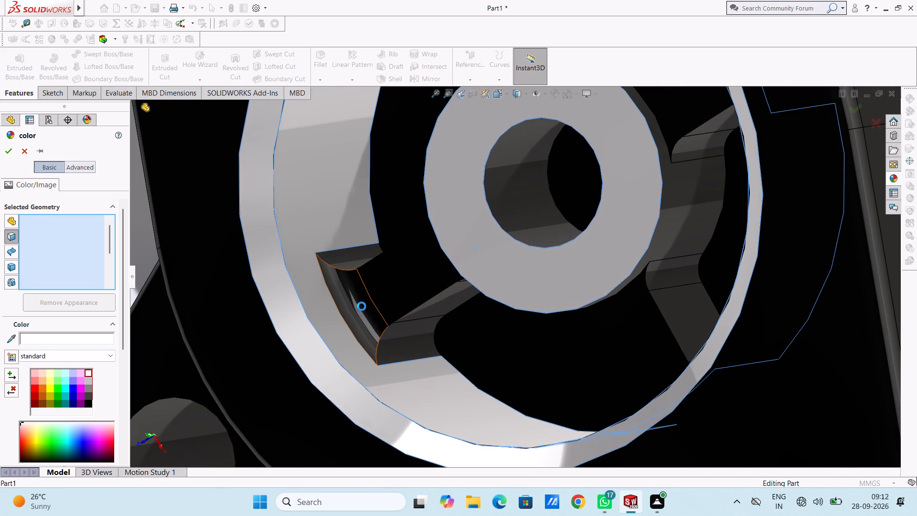
click(343, 257)
click(410, 339)
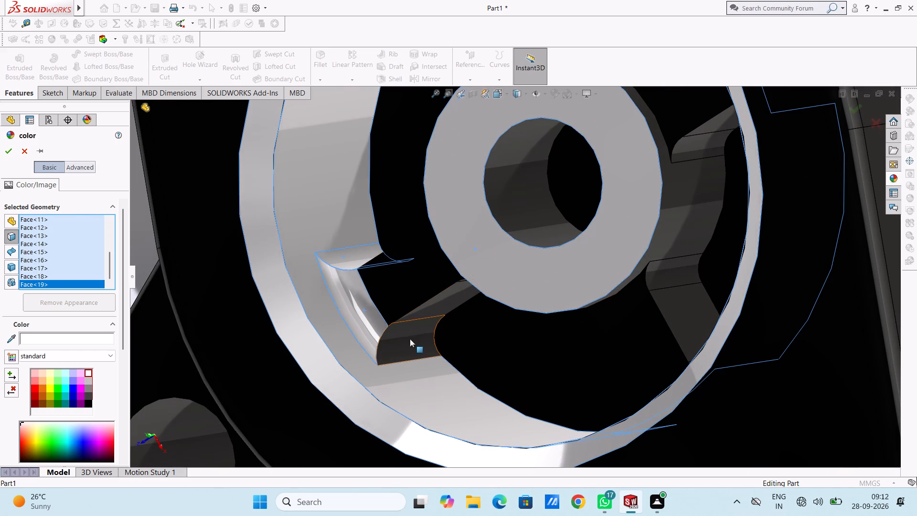
click(437, 297)
click(408, 285)
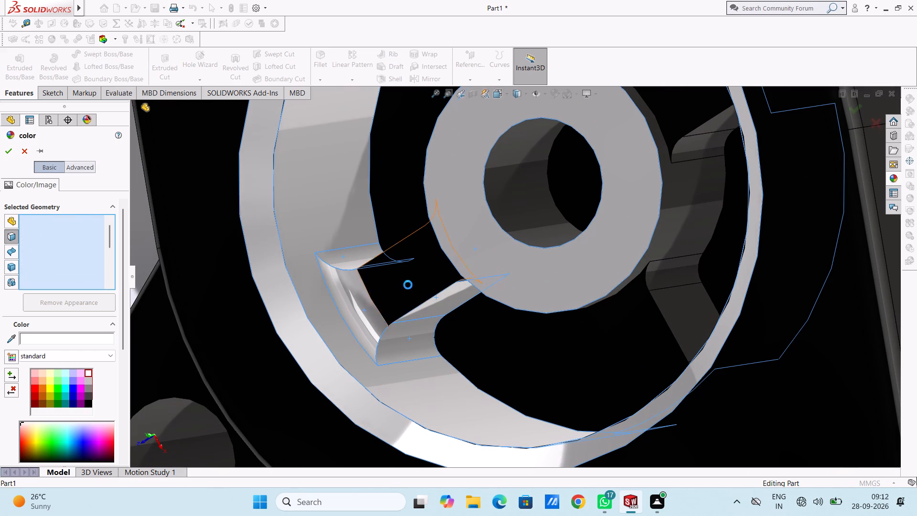
Add the hub's outer wall, an adjoining rib side and the hub-to-rib corner fillets to the white selection, leaving the pocket floors black.
scroll(442, 310, up, 3)
middle_drag(481, 319, 517, 298)
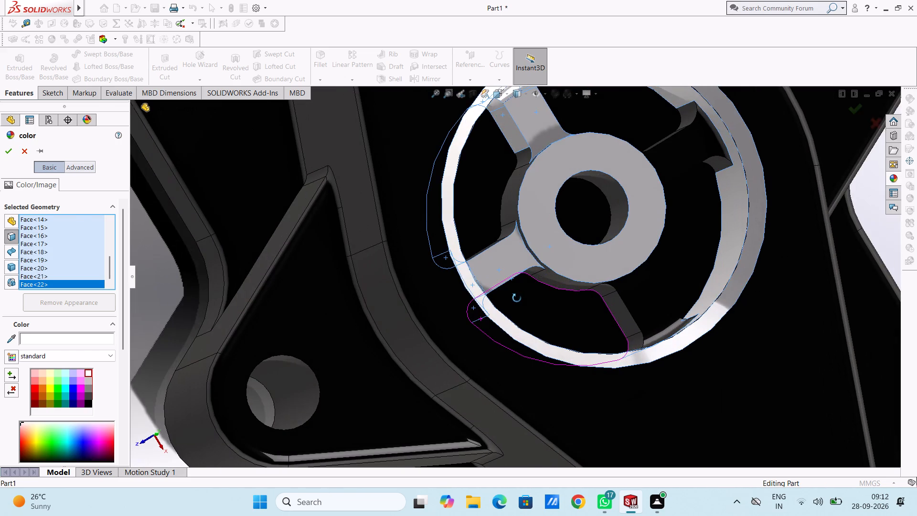
middle_drag(517, 298, 518, 298)
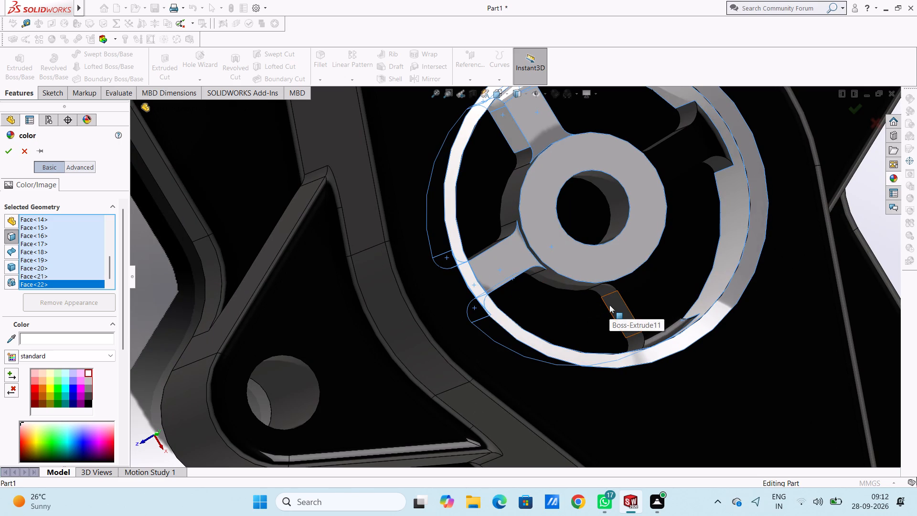
click(578, 286)
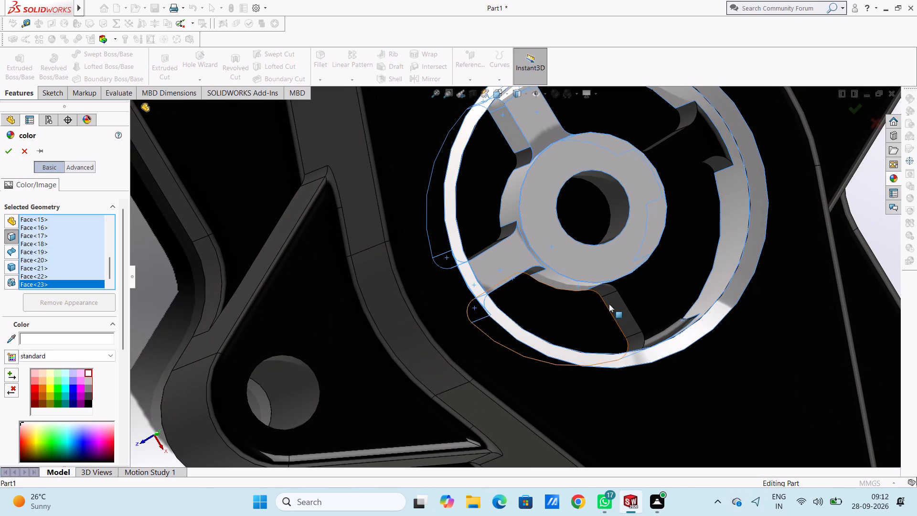
click(620, 305)
click(606, 288)
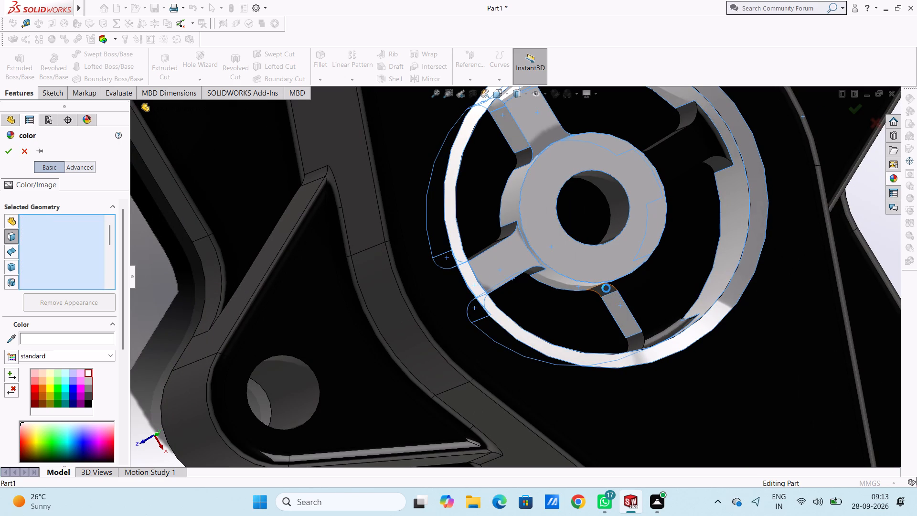
click(535, 273)
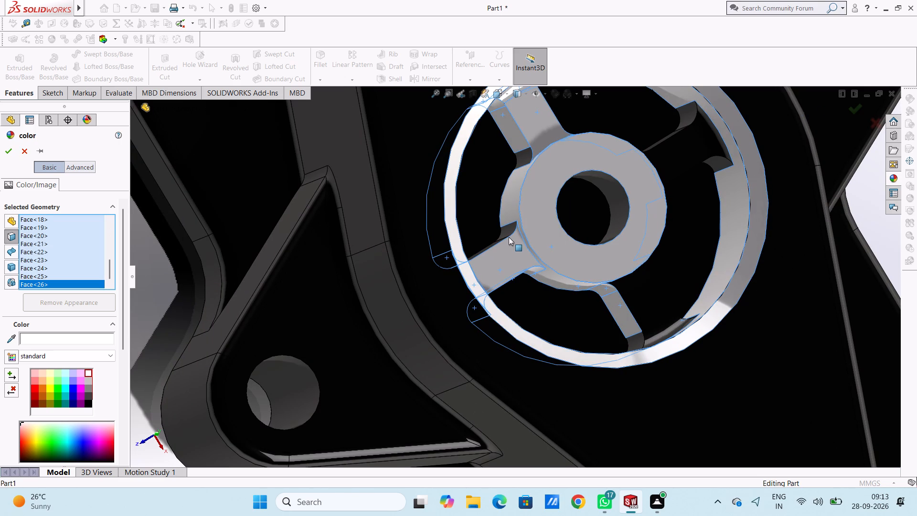
click(505, 231)
click(487, 246)
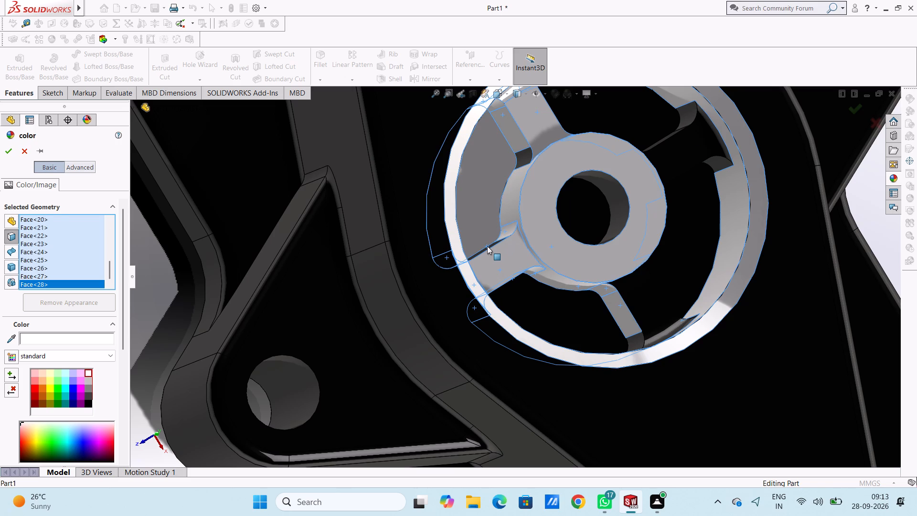
click(480, 225)
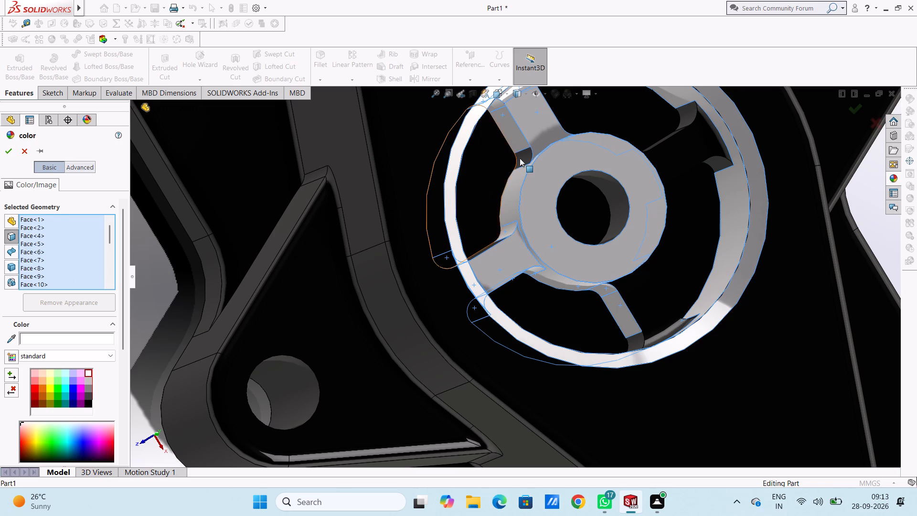
click(525, 156)
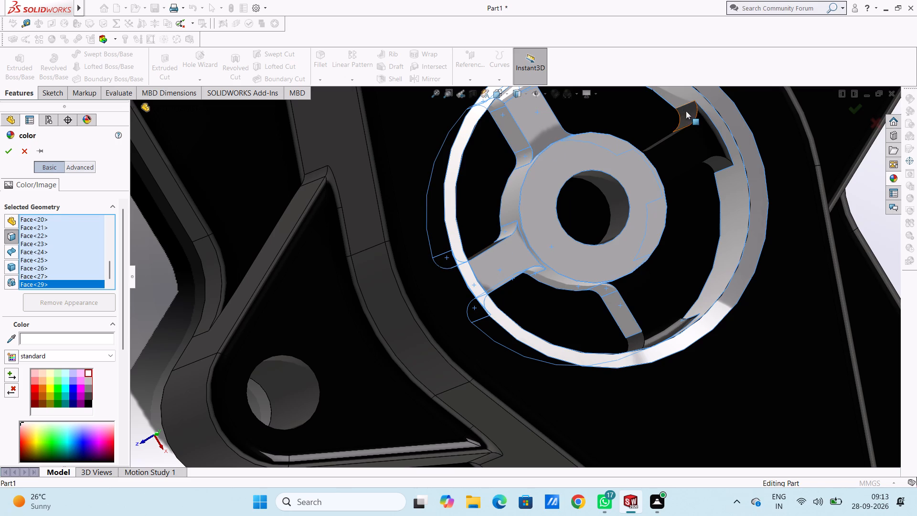
Add the top, bevelled outer end and visible side and fillet faces of the remaining two inner ribs to the white face selection.
click(686, 111)
click(668, 136)
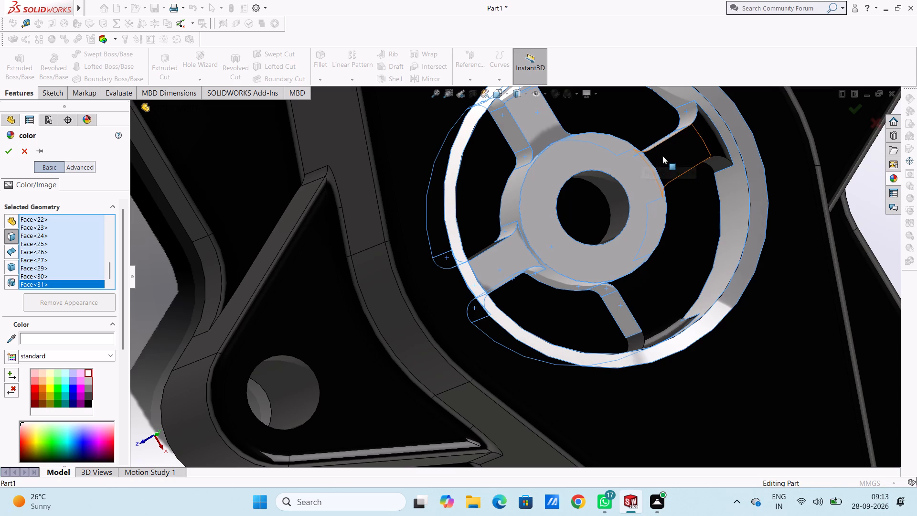
click(662, 155)
click(709, 136)
click(719, 161)
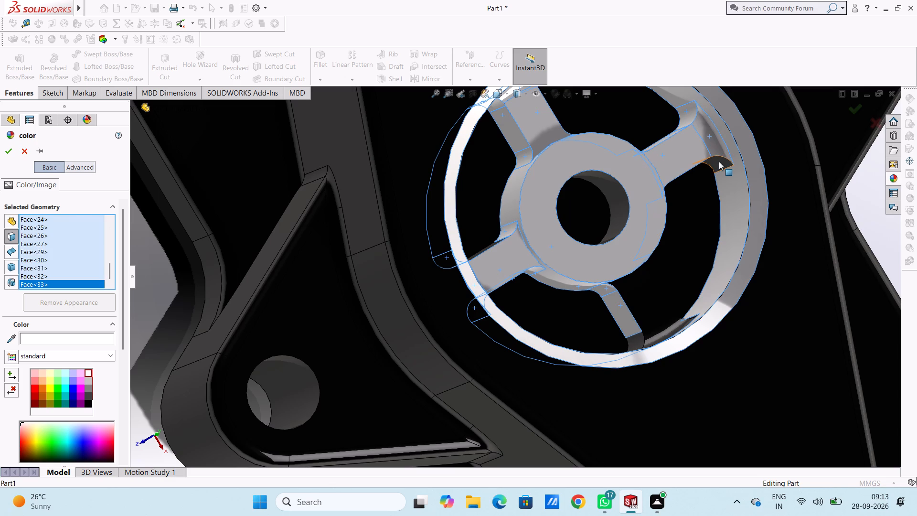
click(676, 332)
click(634, 341)
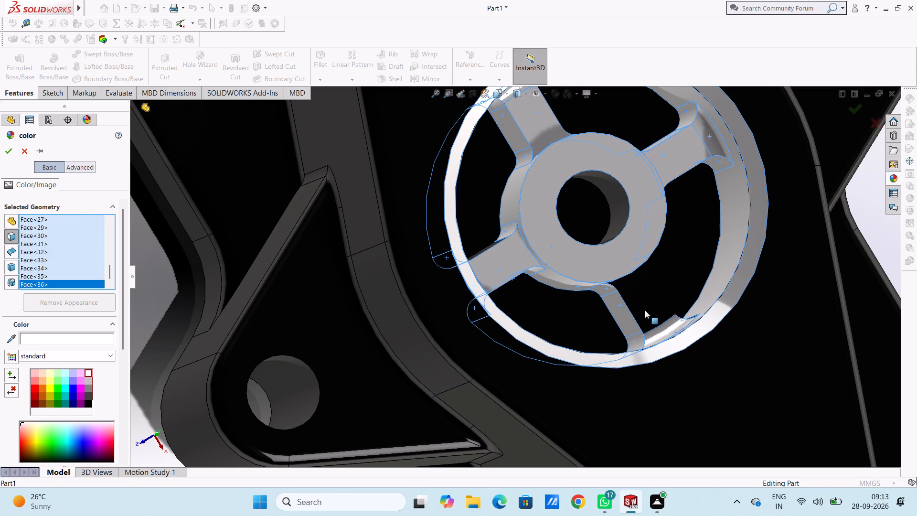
click(645, 309)
Add the still-black rib side walls, their hub-side fillets and an outer corner fillet to the white face selection.
middle_drag(673, 269, 637, 269)
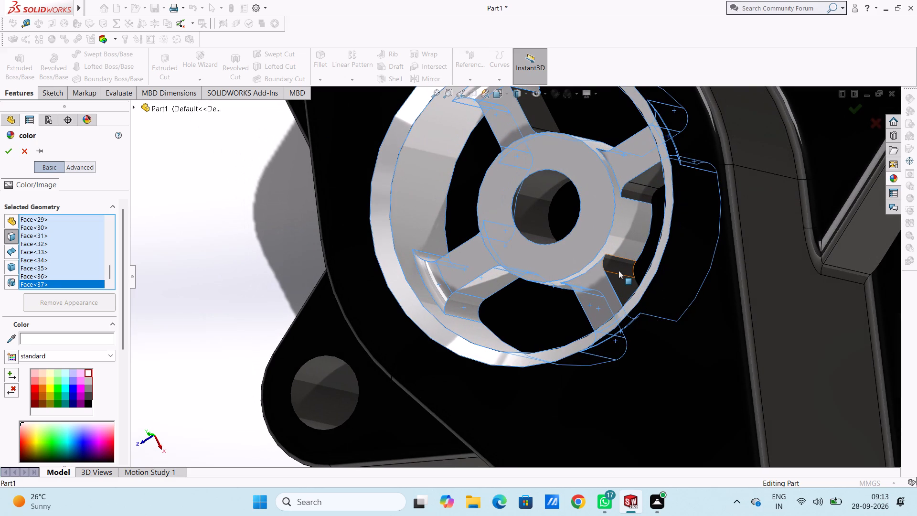
click(613, 264)
click(632, 191)
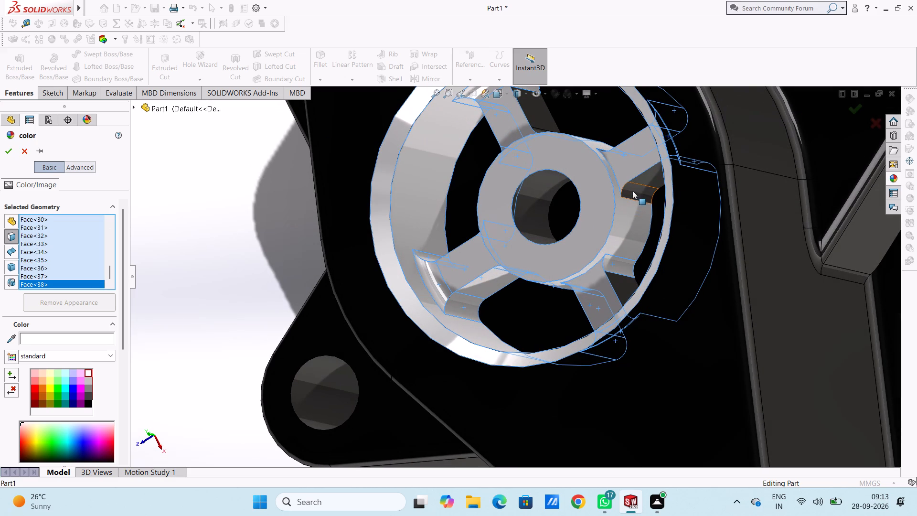
click(647, 176)
click(624, 292)
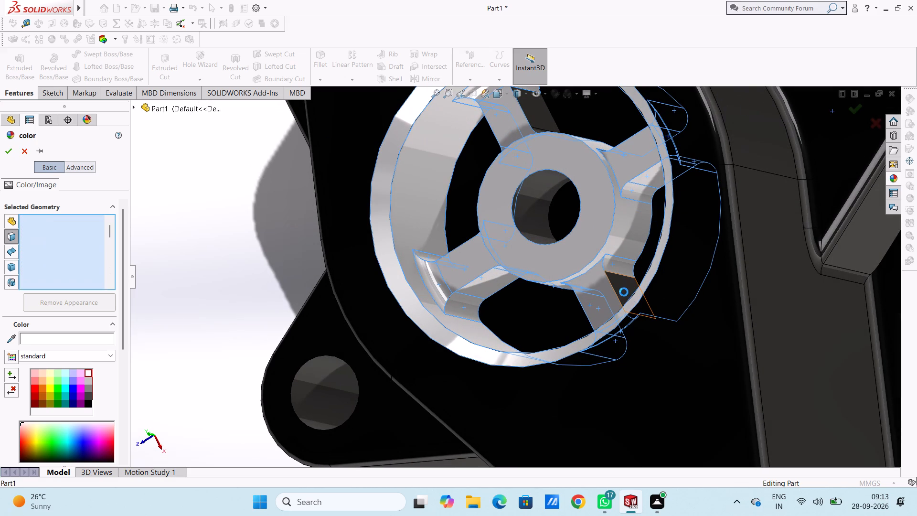
middle_drag(578, 270, 599, 333)
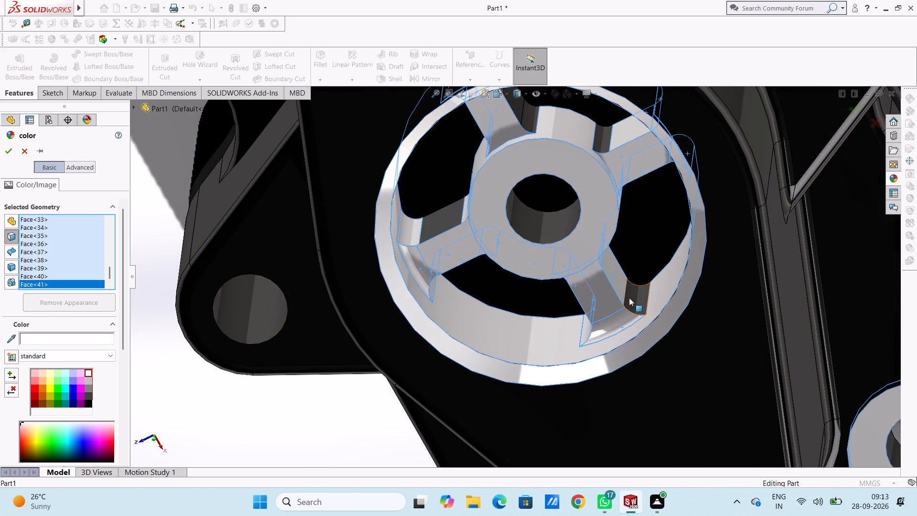
click(629, 298)
Add the remaining black rib side walls and hub-side fillets to the white face selection and apply the colour.
middle_drag(584, 216, 559, 136)
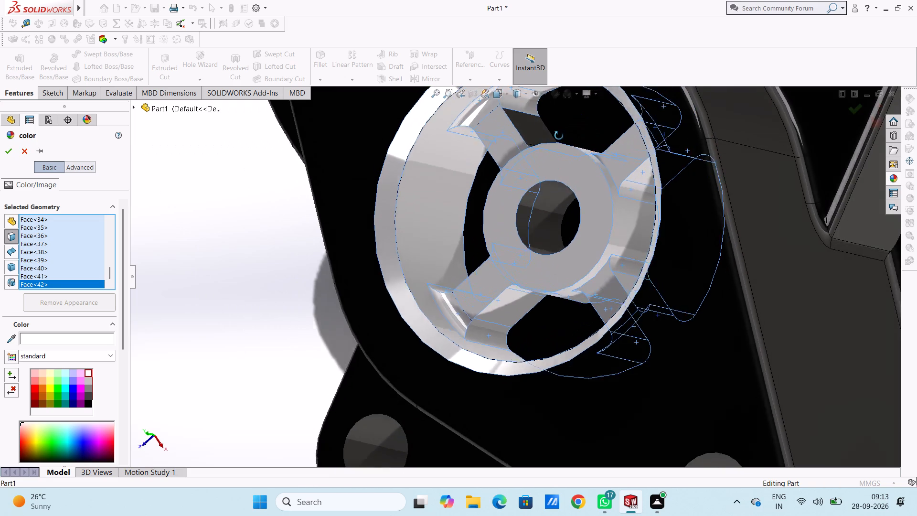
middle_drag(559, 136, 609, 178)
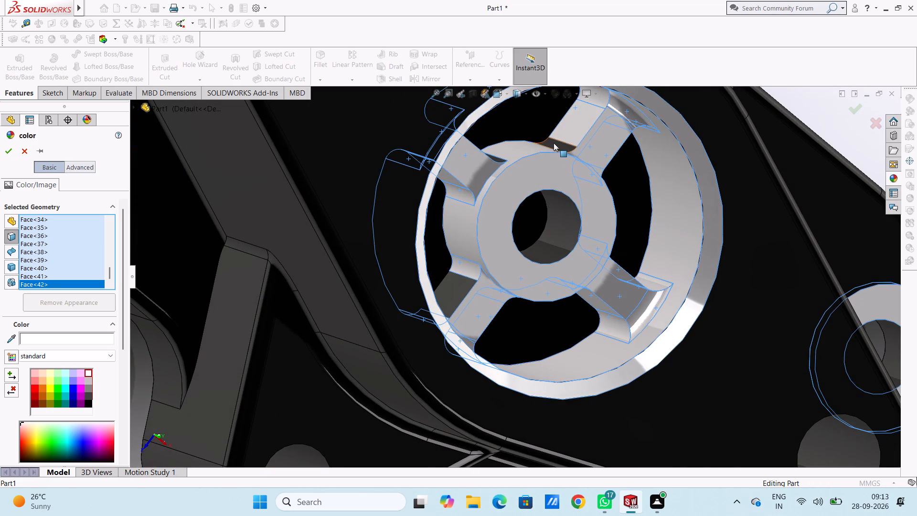
click(554, 143)
middle_drag(597, 163, 558, 183)
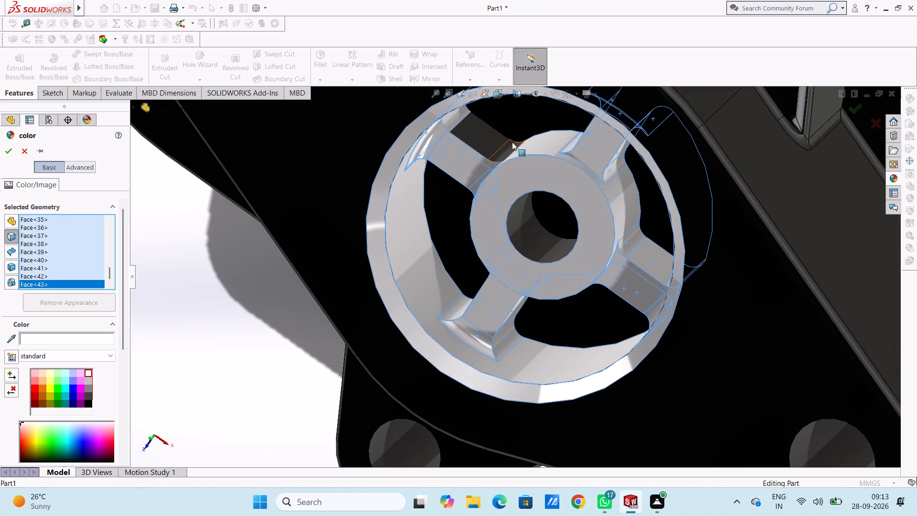
click(482, 142)
click(501, 153)
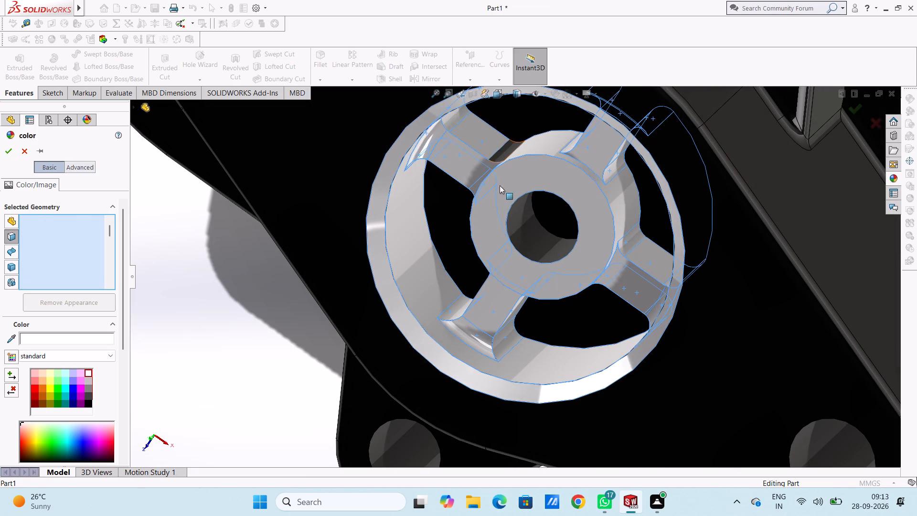
middle_drag(487, 231, 516, 143)
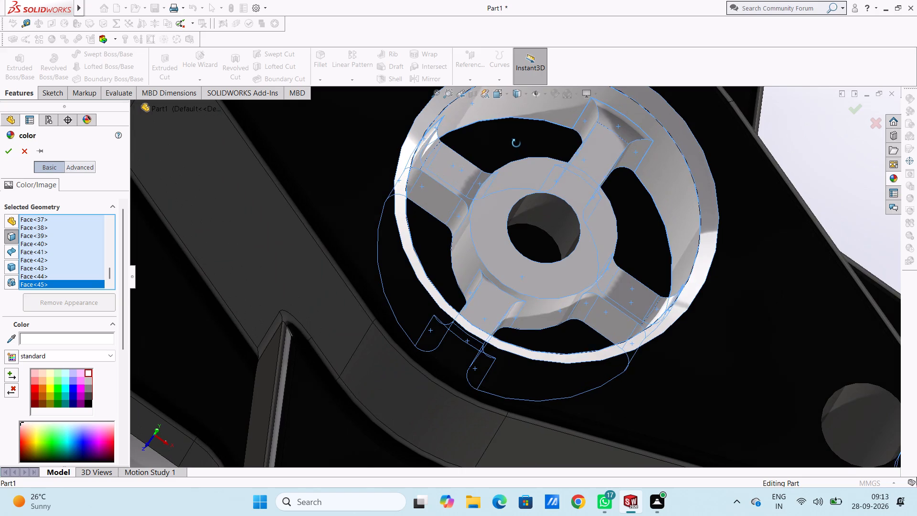
middle_drag(516, 143, 516, 142)
scroll(528, 210, up, 3)
middle_drag(487, 269, 452, 326)
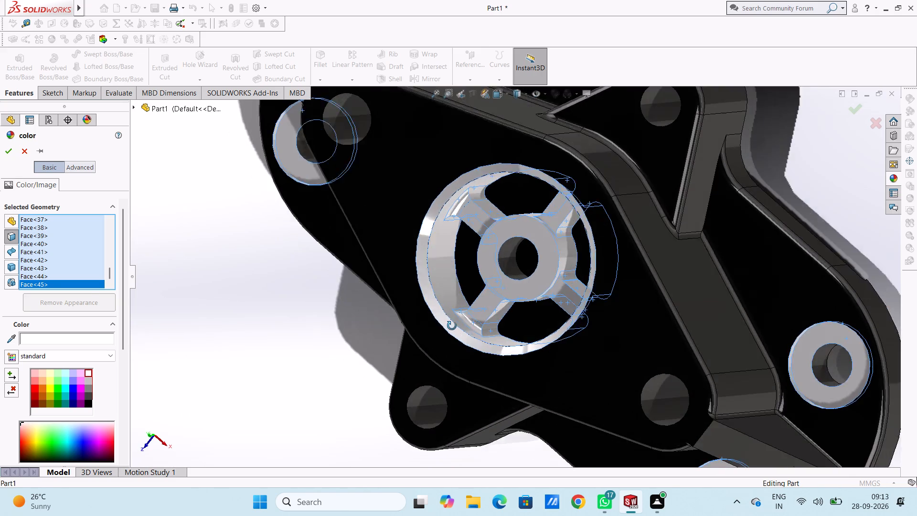
middle_drag(452, 326, 483, 365)
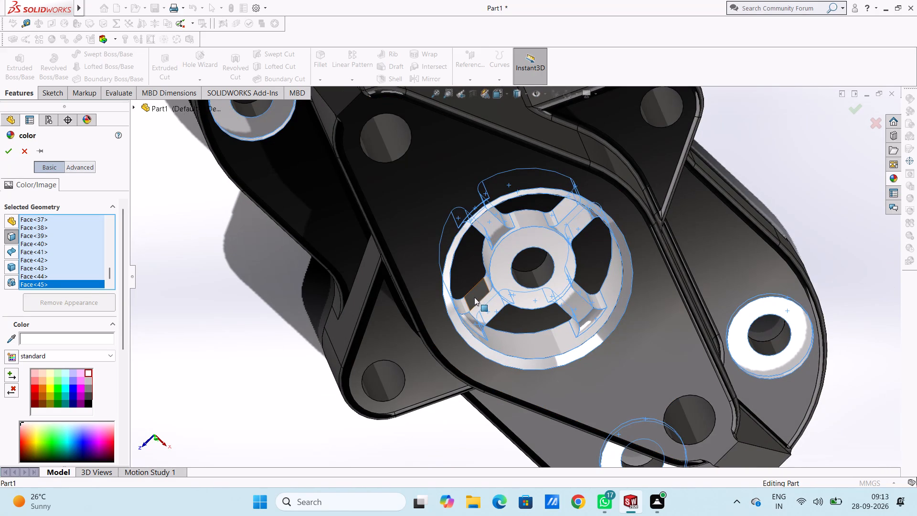
click(474, 297)
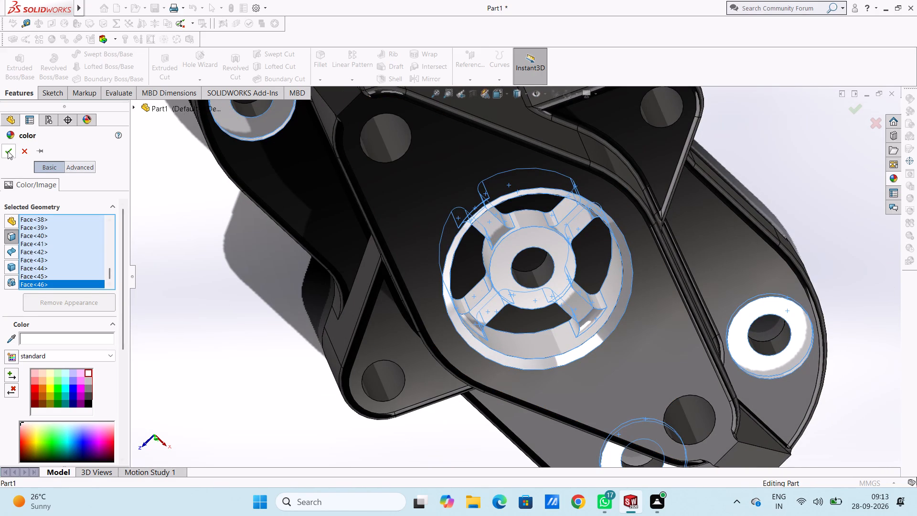
click(8, 150)
click(224, 310)
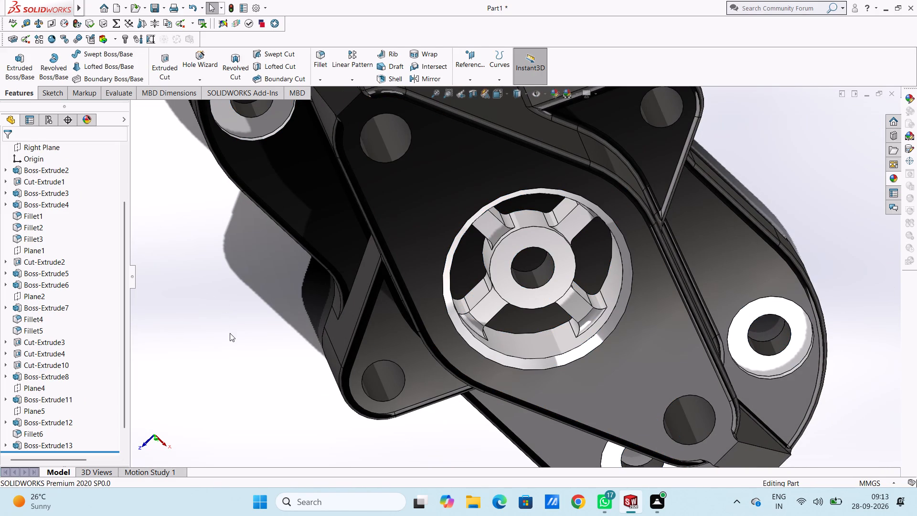
Apply the chromium plate metal appearance to only the inner face of the far-end hole in the raised top plate.
key(ctrl+7)
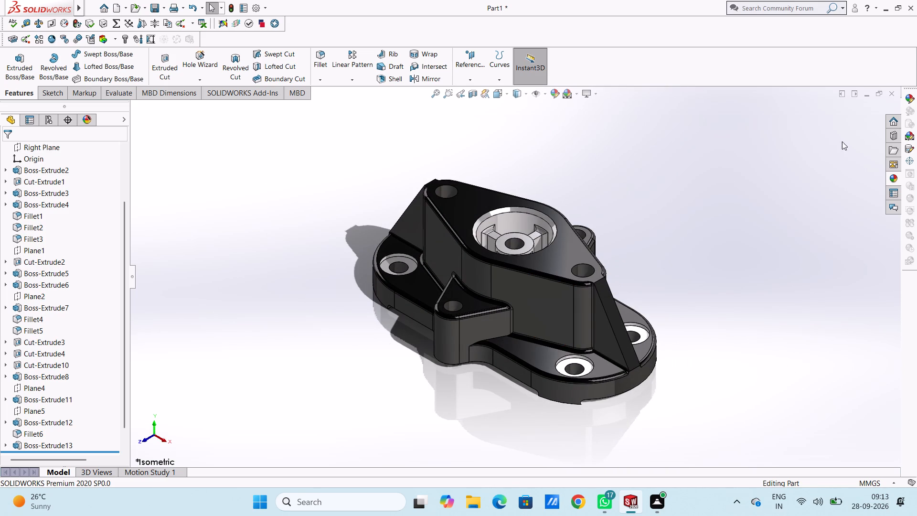
click(890, 175)
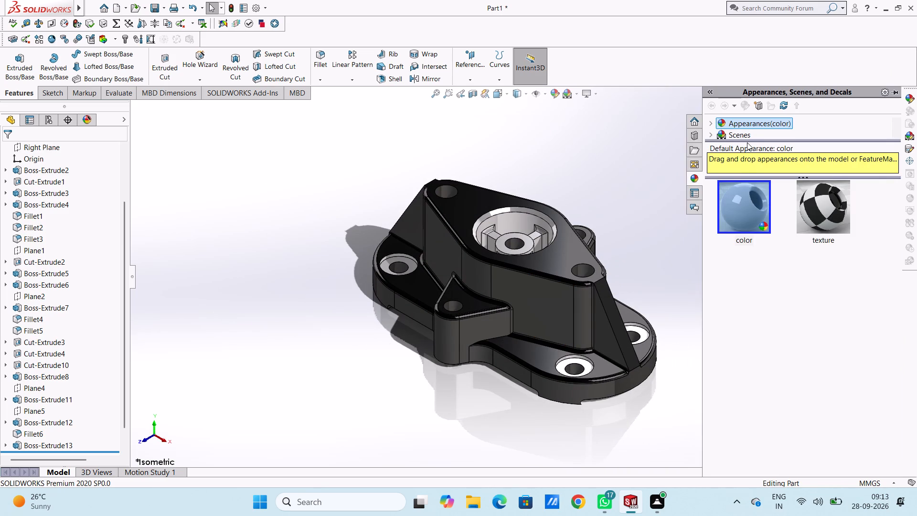
drag(747, 141, 755, 253)
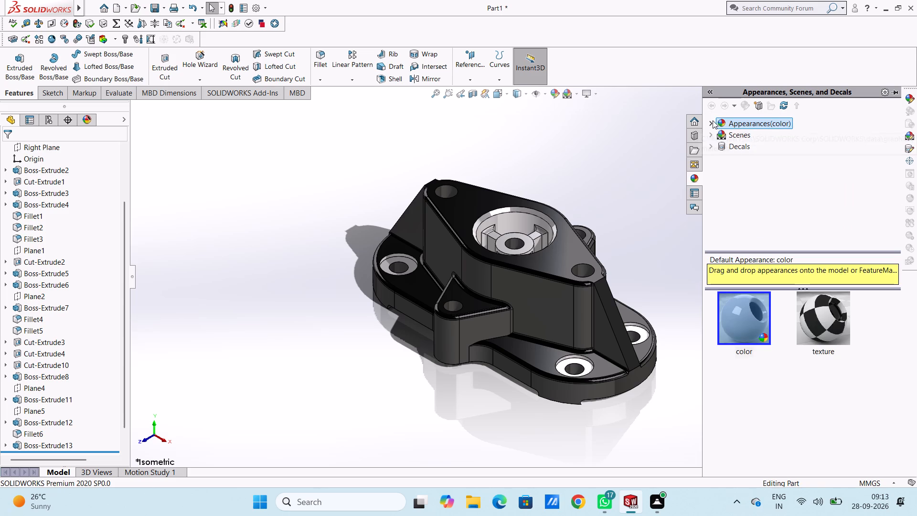
click(713, 120)
click(742, 150)
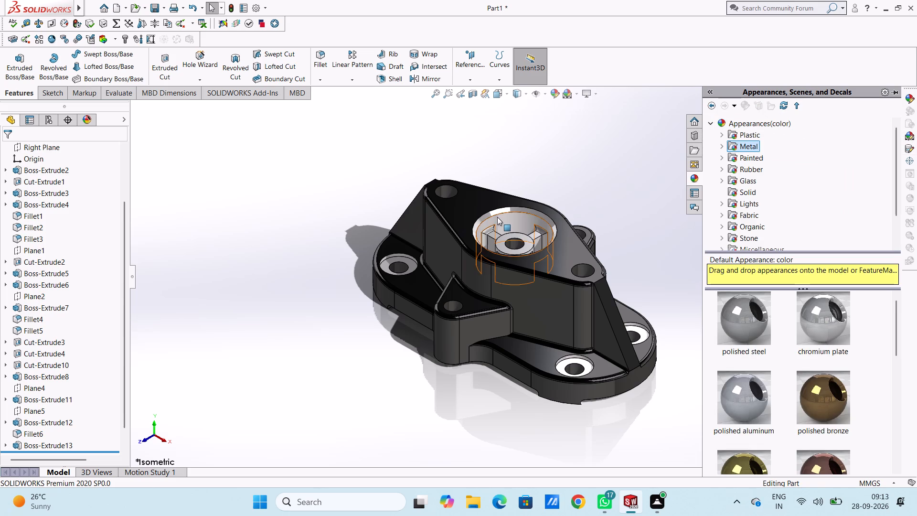
scroll(497, 218, down, 5)
scroll(354, 164, down, 5)
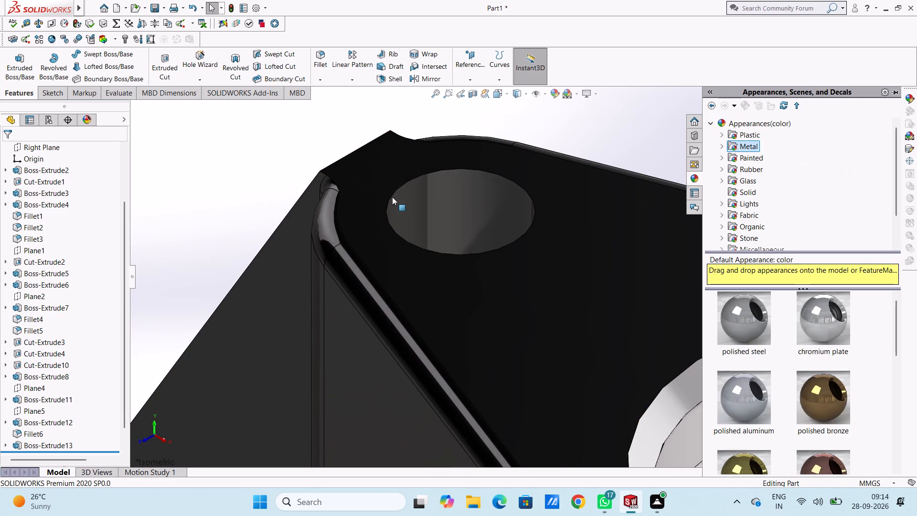
drag(829, 321, 480, 251)
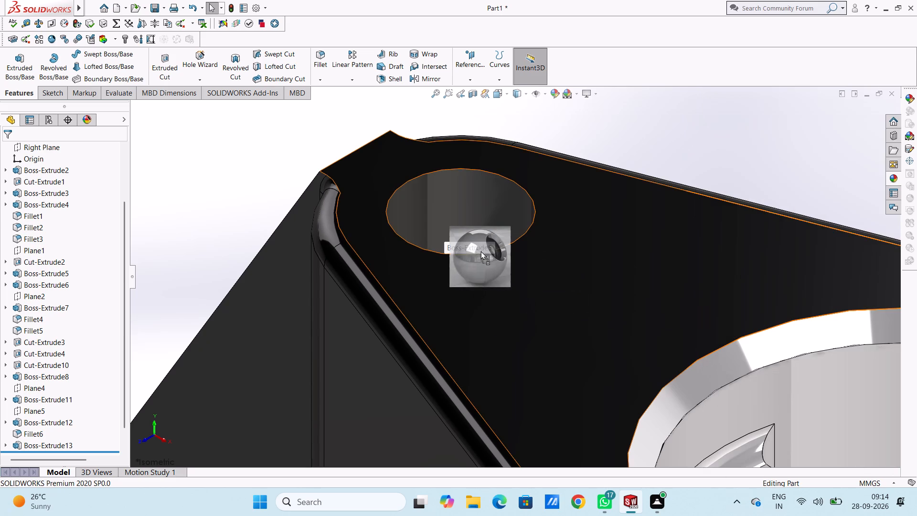
drag(480, 251, 477, 213)
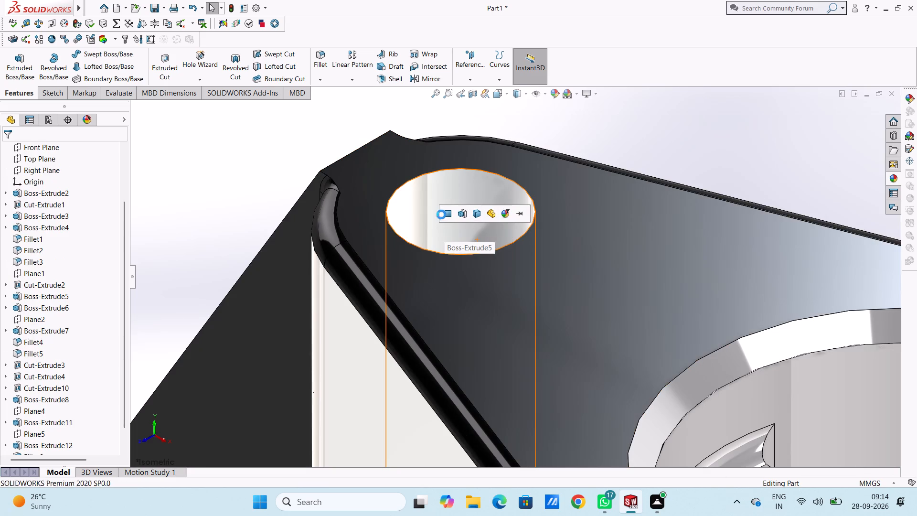
click(444, 215)
Apply chromium plate to only the inner face of the hole in the front triangular lug.
scroll(471, 235, down, 1)
scroll(471, 235, up, 13)
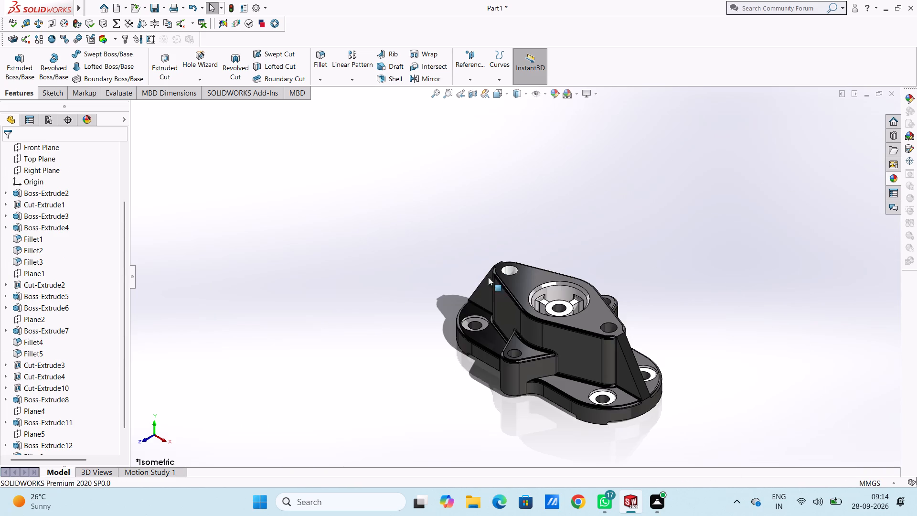
scroll(539, 386, down, 5)
scroll(471, 284, down, 4)
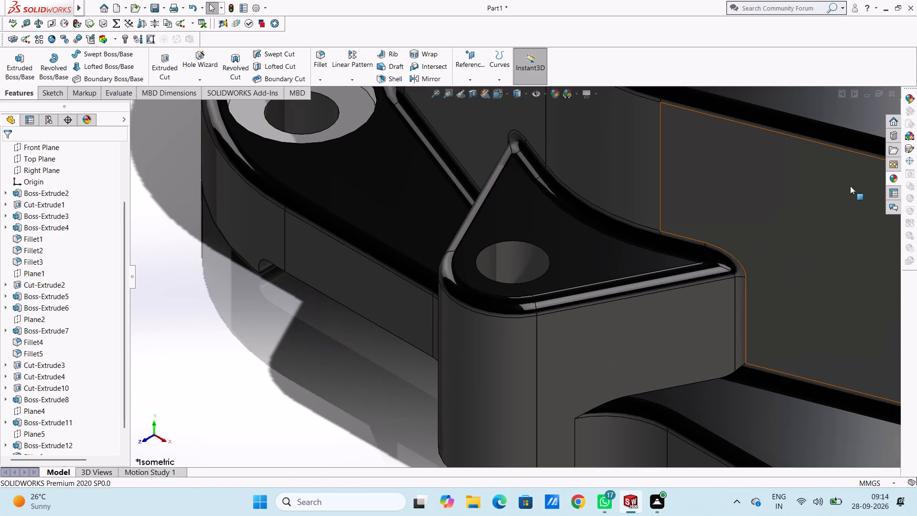
click(891, 177)
drag(831, 316, 531, 242)
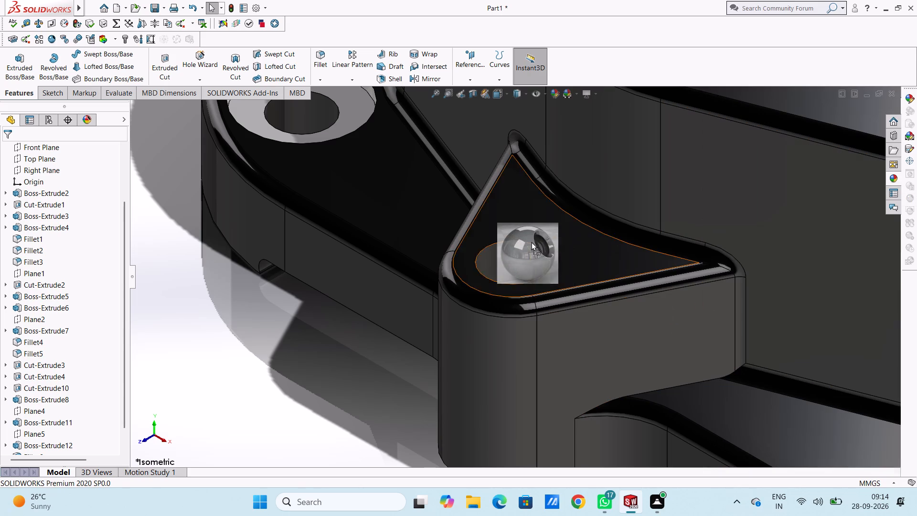
drag(531, 242, 521, 253)
click(521, 253)
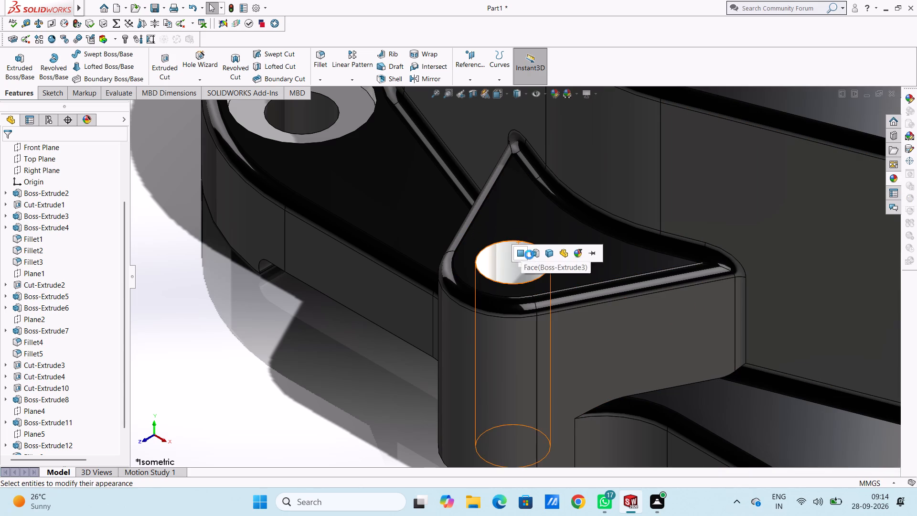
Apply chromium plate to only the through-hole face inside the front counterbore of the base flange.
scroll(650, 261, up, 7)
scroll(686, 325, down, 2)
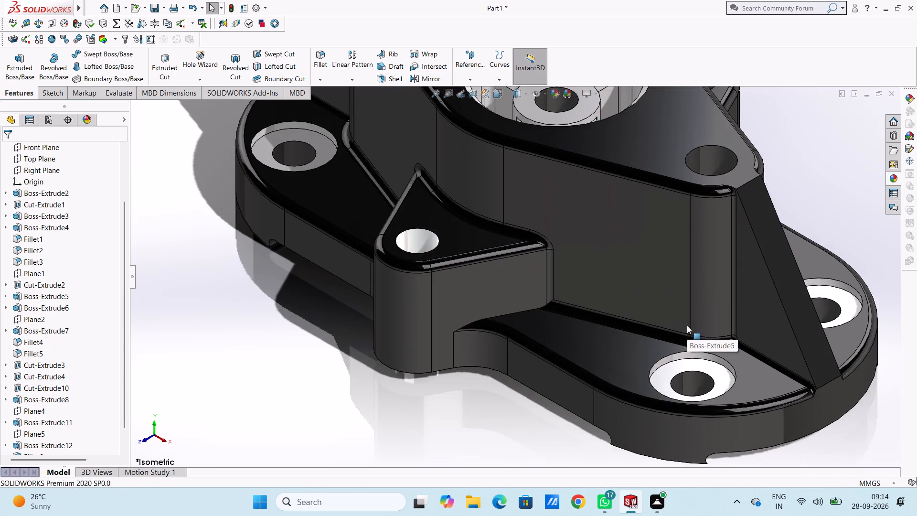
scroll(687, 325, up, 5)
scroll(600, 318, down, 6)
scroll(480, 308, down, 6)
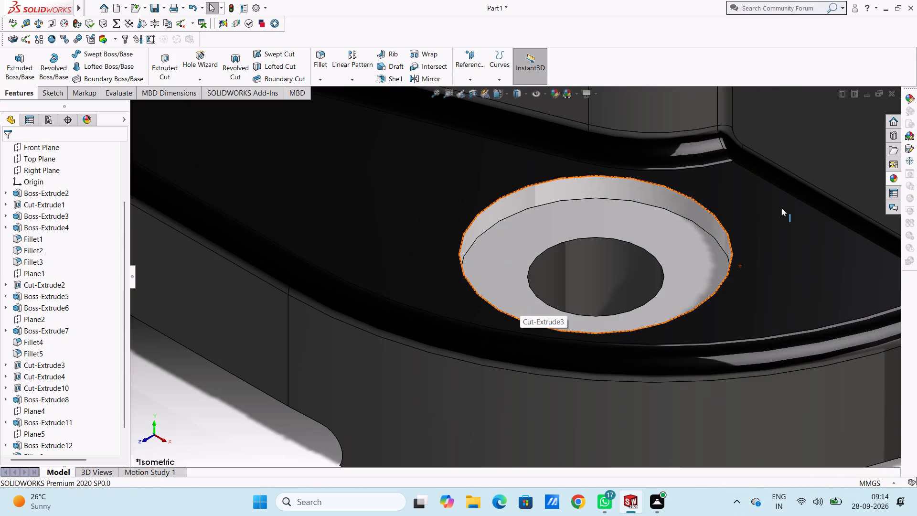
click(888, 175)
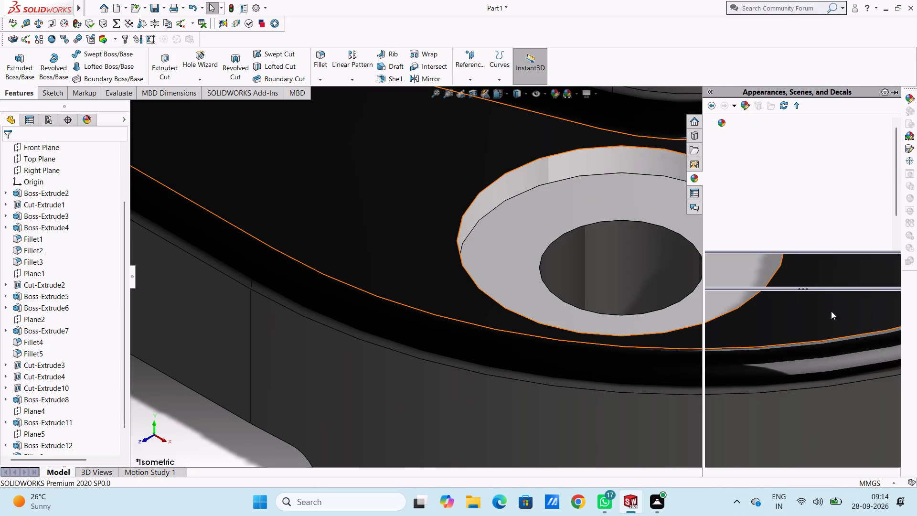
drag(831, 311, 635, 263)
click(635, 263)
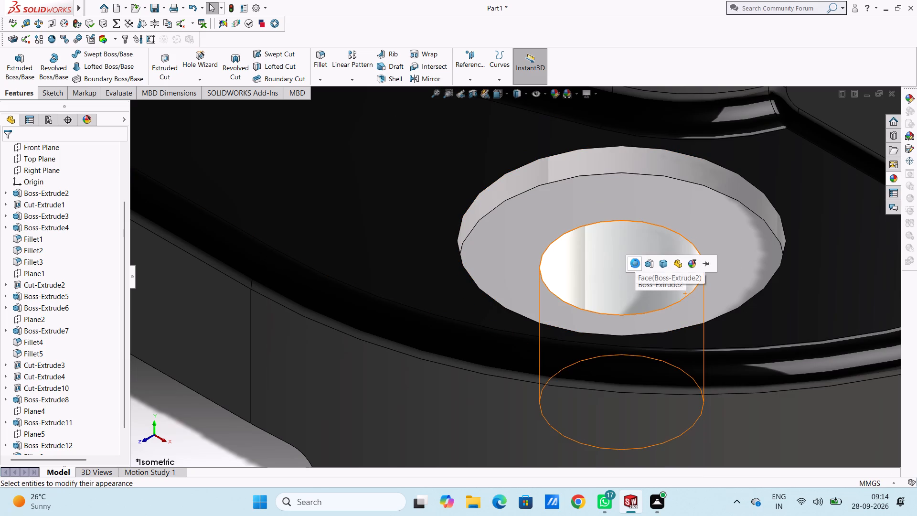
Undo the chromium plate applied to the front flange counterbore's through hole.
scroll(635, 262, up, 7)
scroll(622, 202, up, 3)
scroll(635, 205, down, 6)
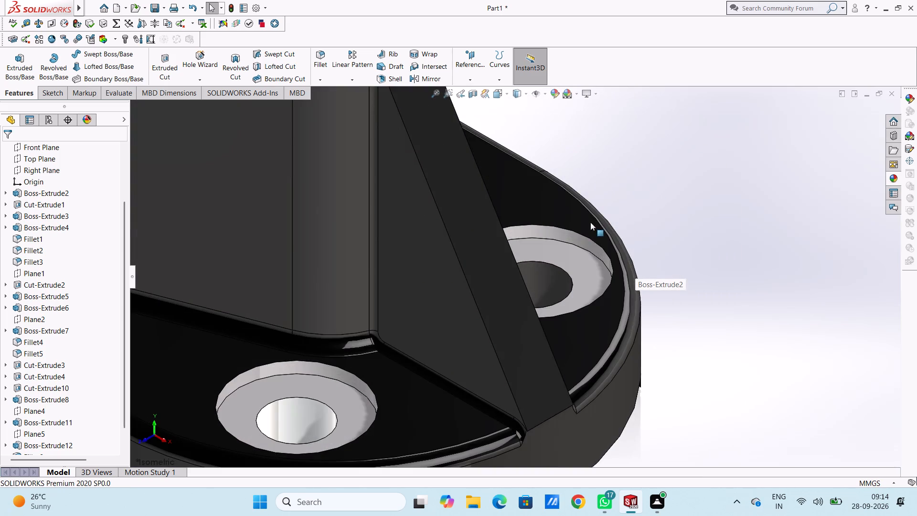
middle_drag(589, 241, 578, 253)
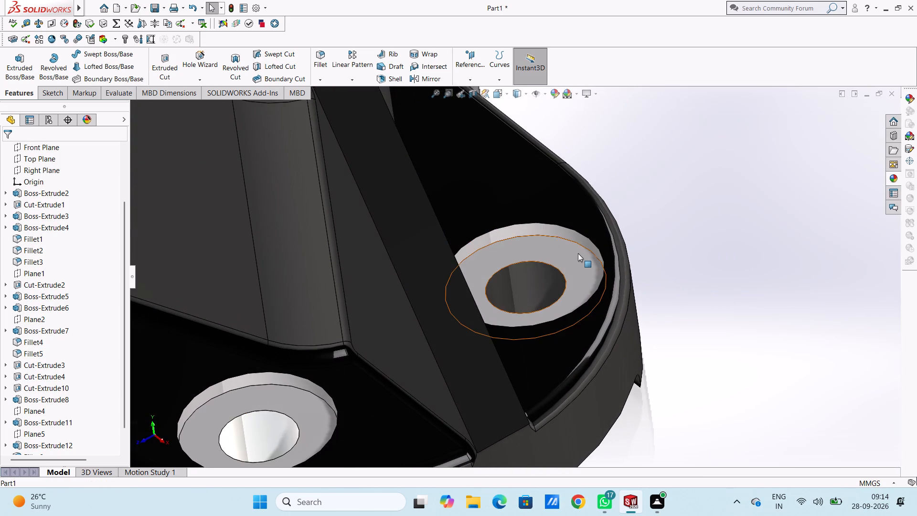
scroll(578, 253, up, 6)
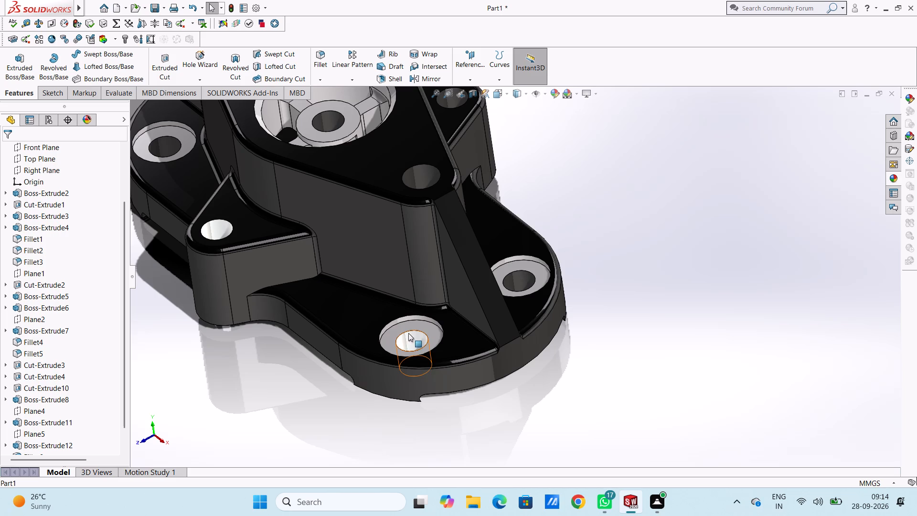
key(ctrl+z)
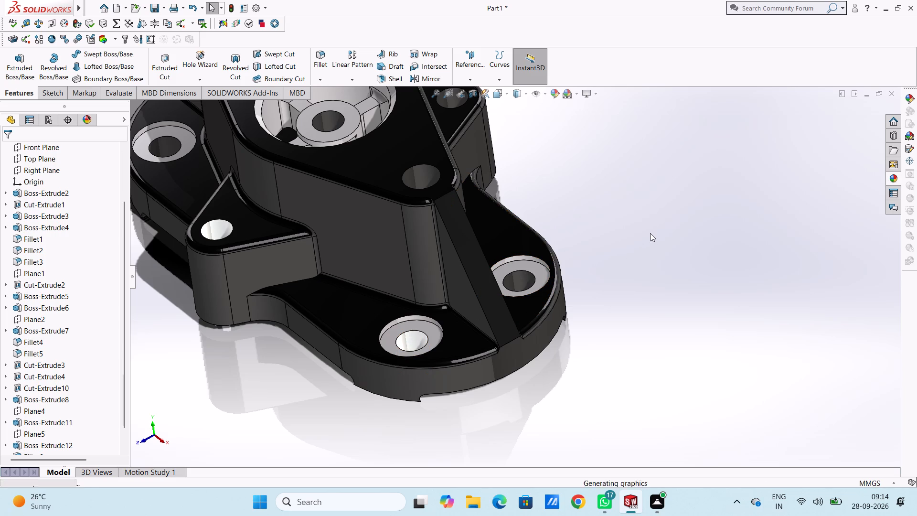
Apply chromium plate to only the inner face of the near-end hole in the raised top plate.
scroll(650, 233, up, 4)
scroll(466, 230, down, 4)
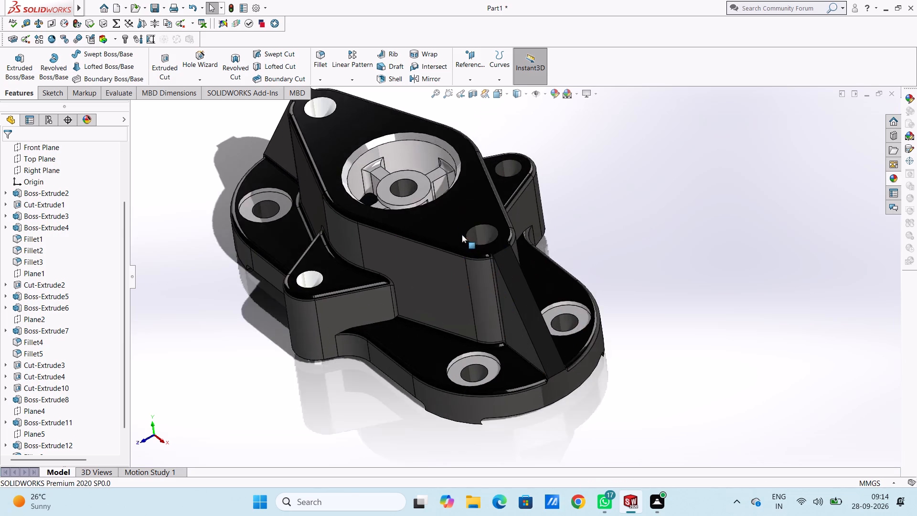
scroll(457, 237, down, 6)
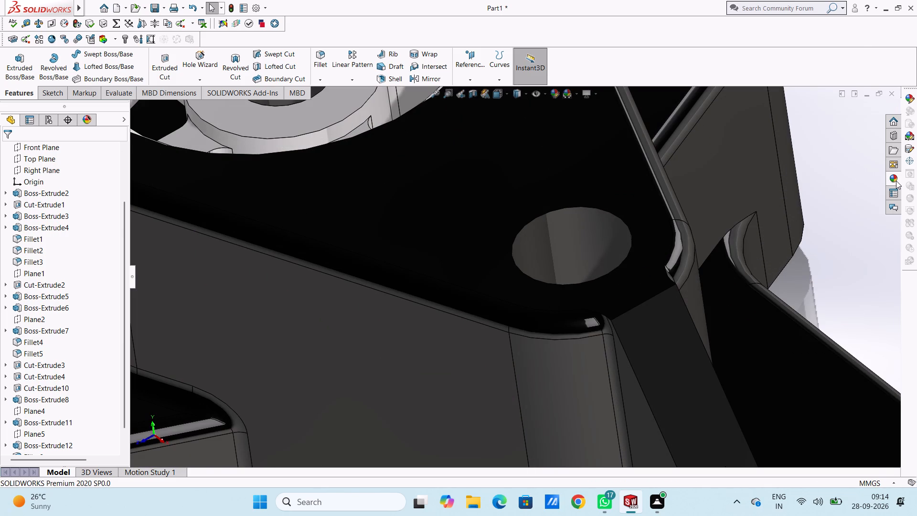
click(893, 178)
drag(826, 322, 601, 233)
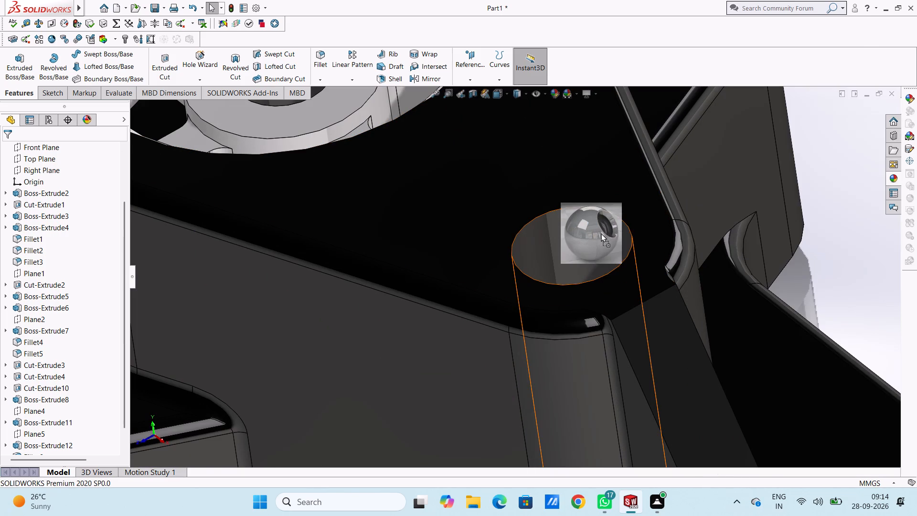
drag(601, 233, 597, 240)
click(597, 240)
Apply chromium plate to only the inner face of the hole in the rear lug.
scroll(594, 217, up, 6)
scroll(561, 169, up, 3)
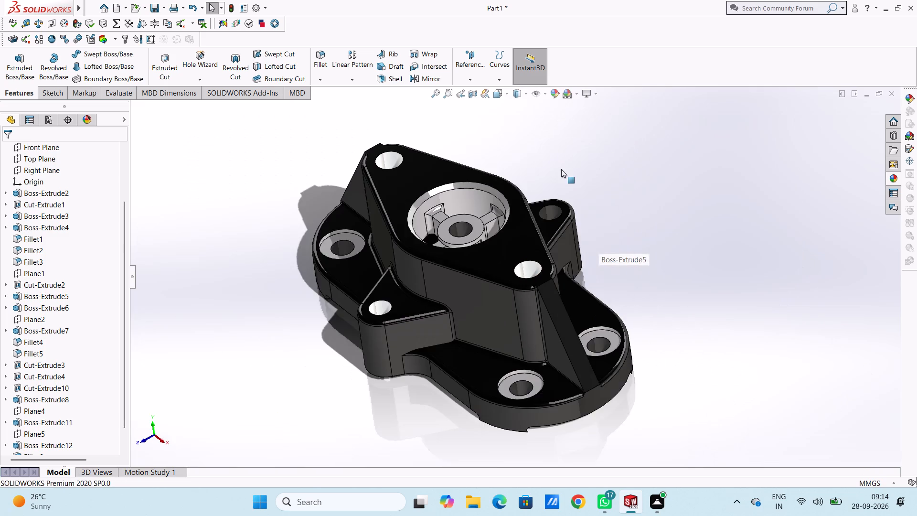
scroll(545, 193, down, 9)
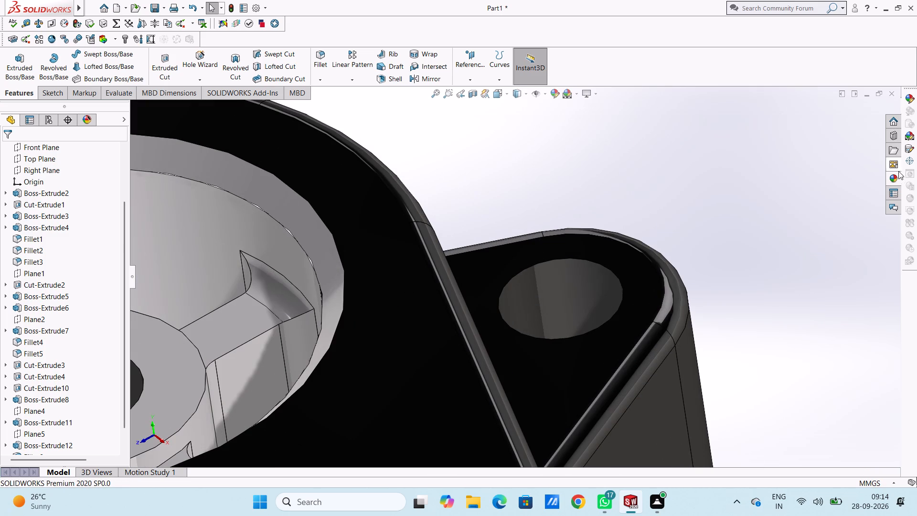
click(895, 177)
drag(825, 324, 807, 322)
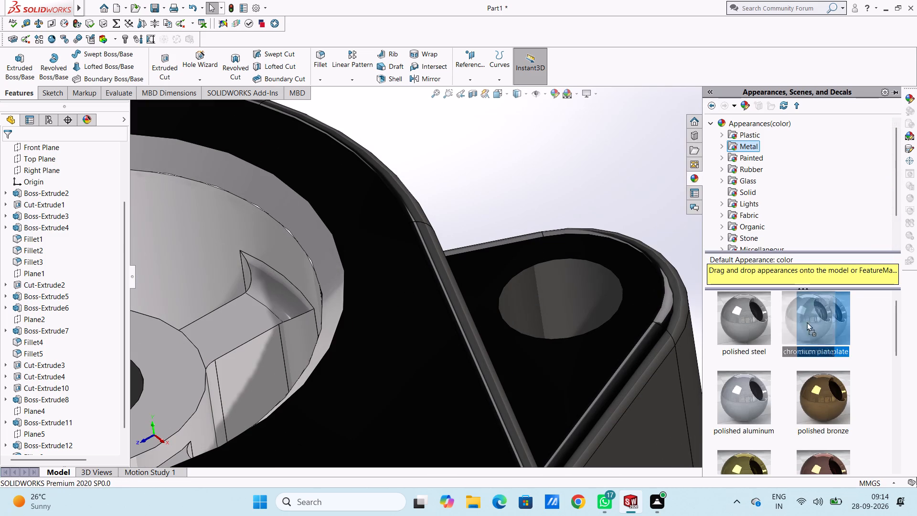
drag(807, 322, 572, 307)
click(570, 305)
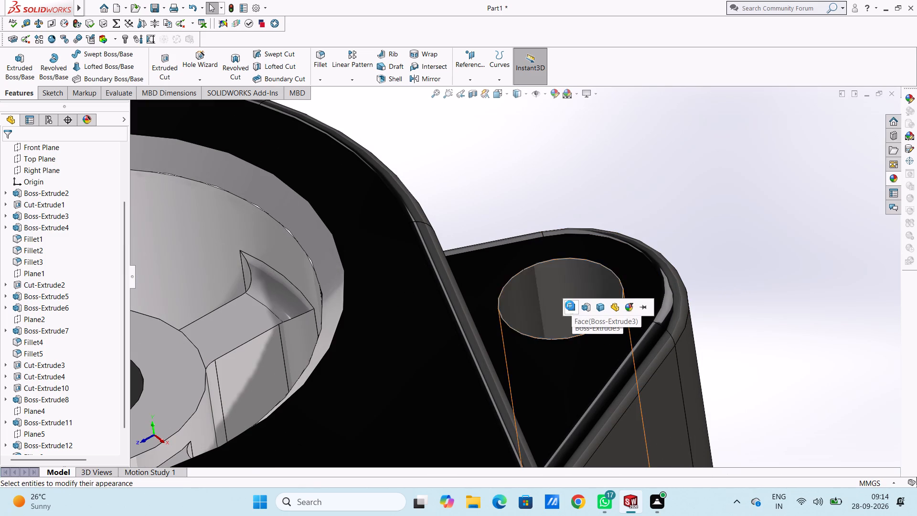
Apply chromium plate to only the inner face of the hole through the central hub.
scroll(568, 304, up, 10)
scroll(438, 299, down, 5)
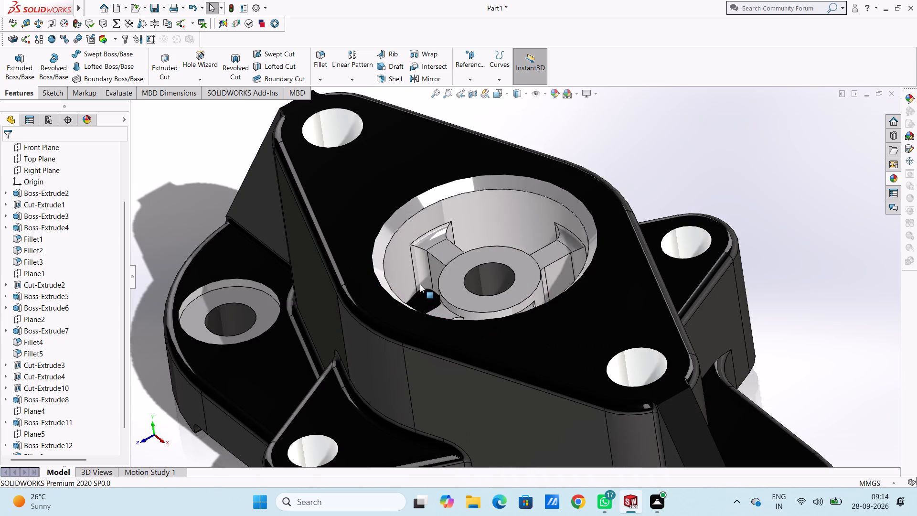
scroll(429, 284, down, 6)
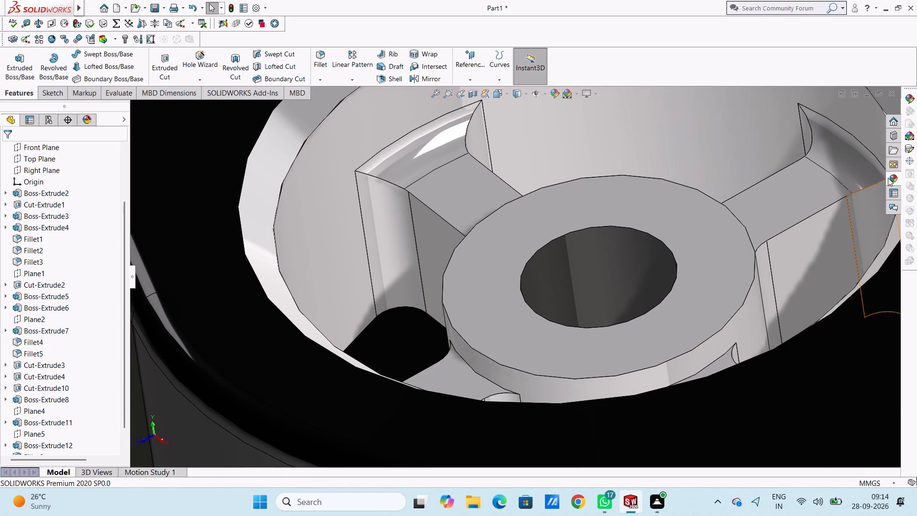
click(892, 180)
drag(829, 324, 801, 317)
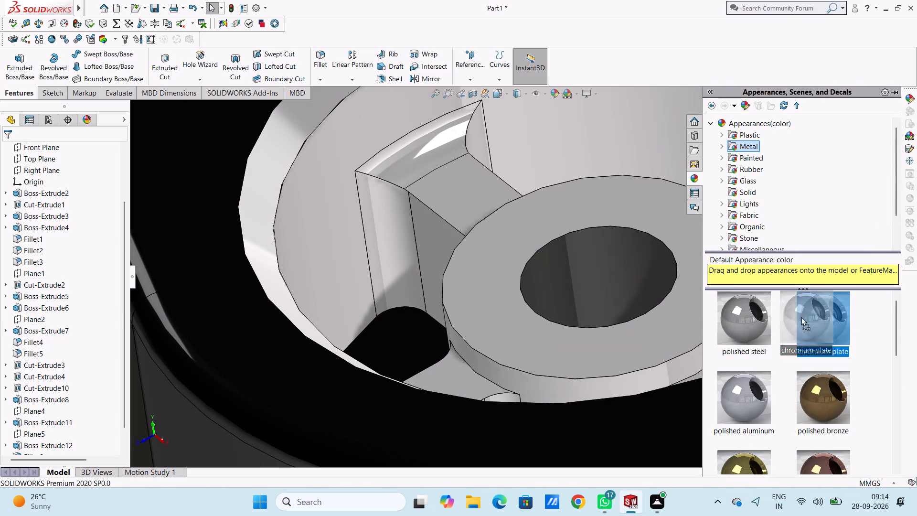
drag(801, 317, 629, 287)
click(628, 287)
scroll(629, 190, up, 2)
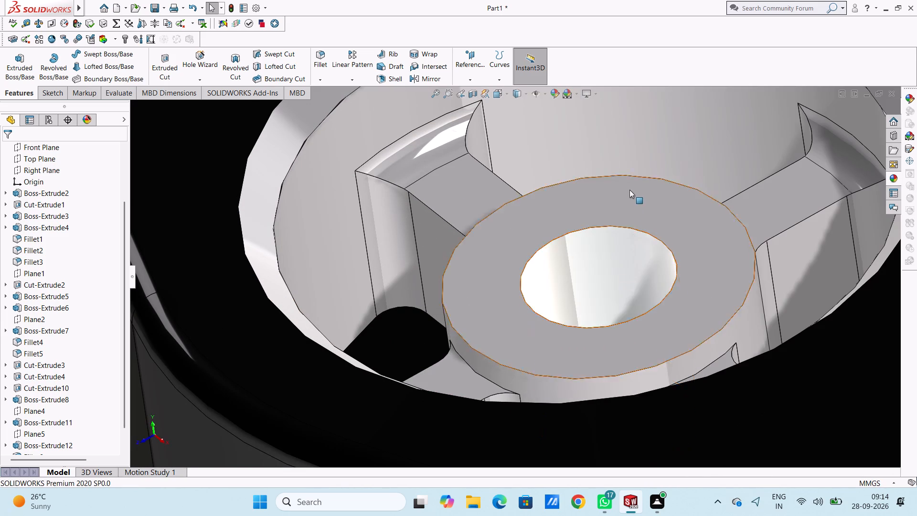
scroll(629, 190, up, 4)
key(Escape)
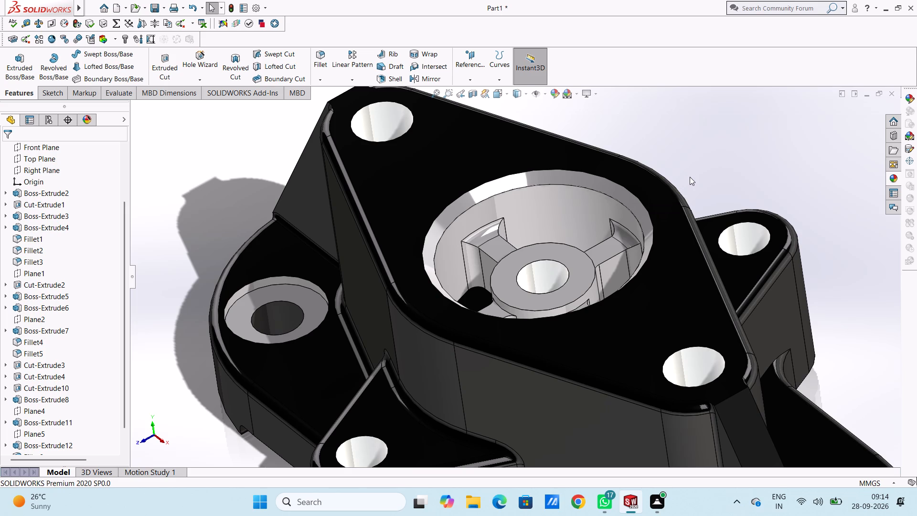
Save the model as a SOLIDWORKS part named "top cap flange mount" in the Documents folder.
key(ctrl+7)
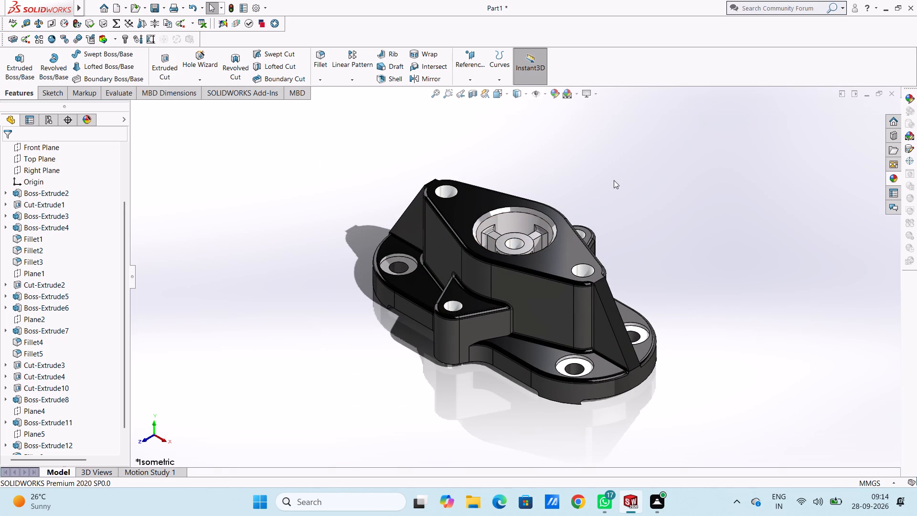
key(ctrl+s)
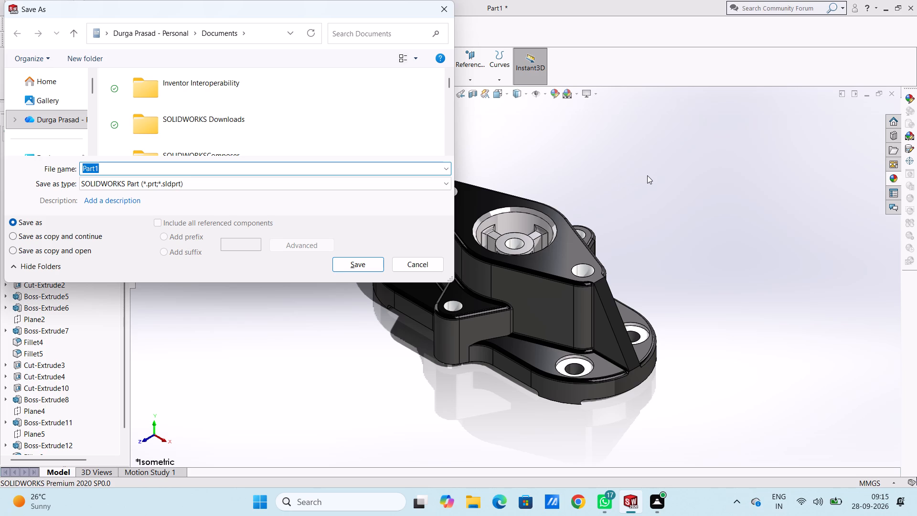
text(top)
key(space)
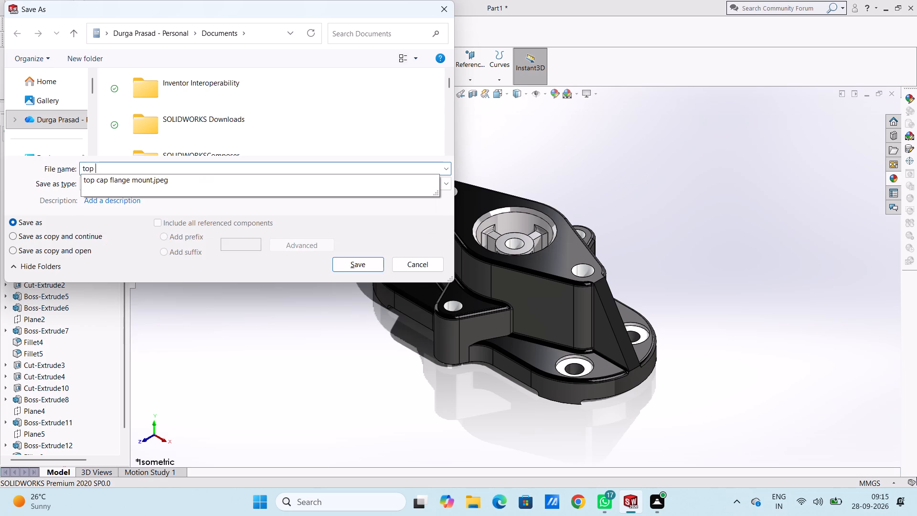
text(cap)
key(space)
text(fla)
text(nge mount)
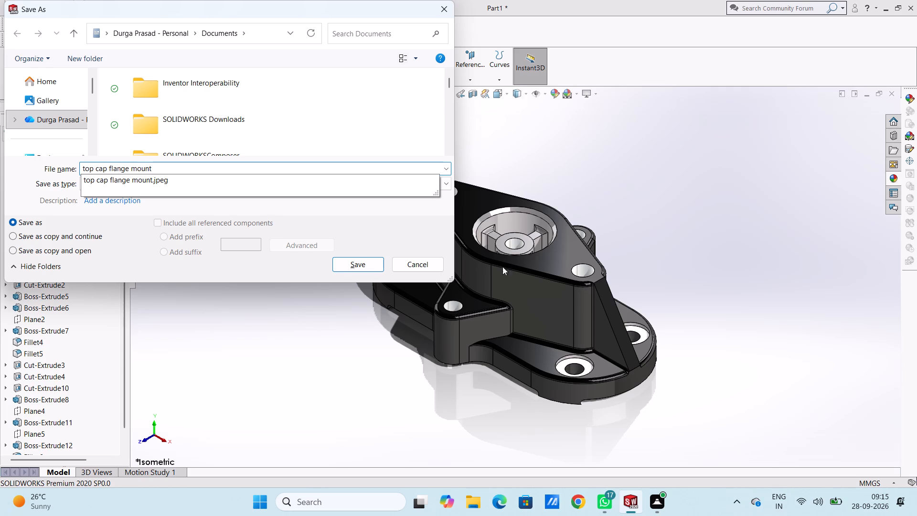
click(369, 265)
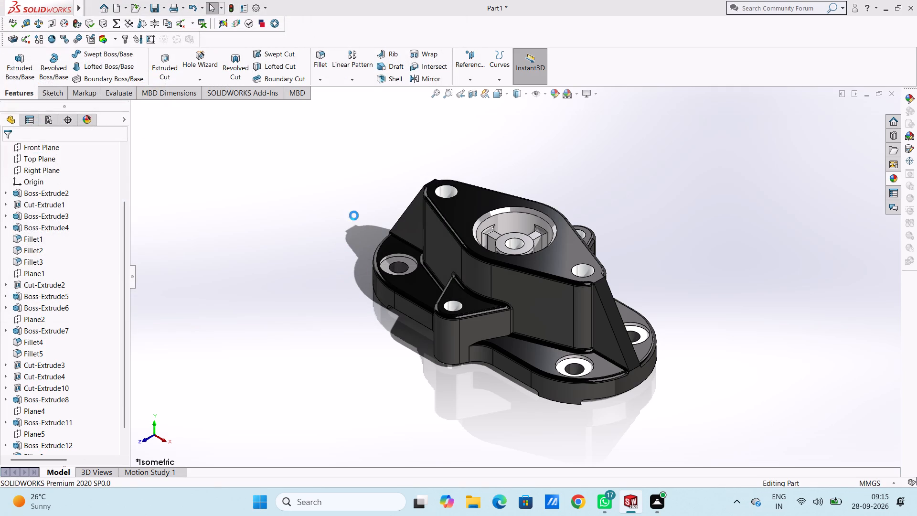
Save a PDF copy of the part as "top cap flange mount" in the Documents folder.
click(163, 8)
click(172, 29)
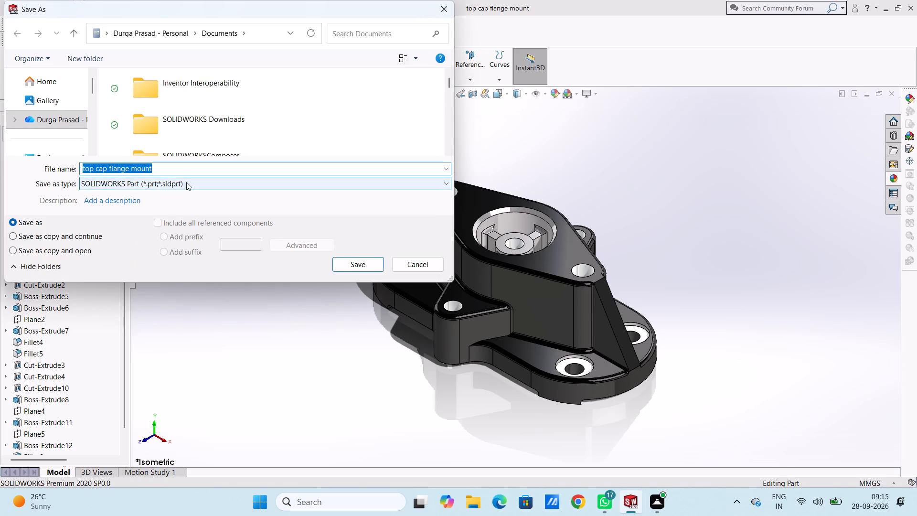
click(186, 182)
click(210, 262)
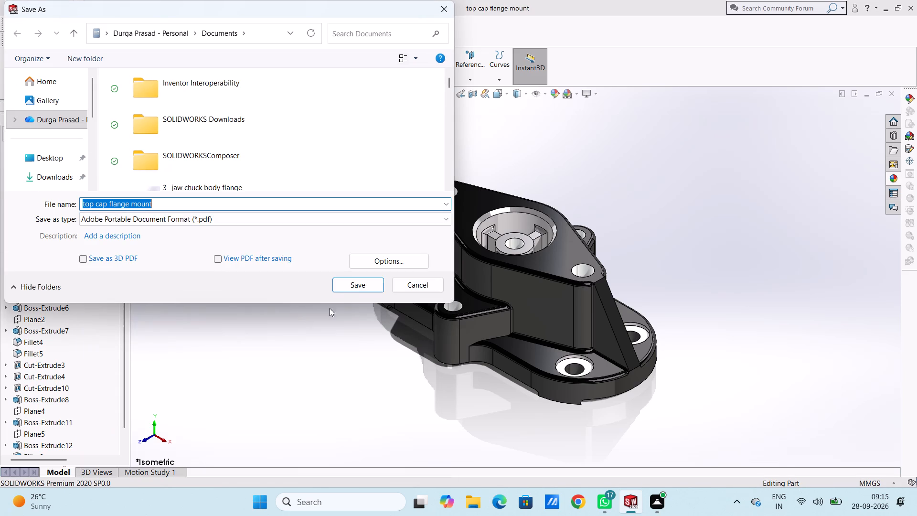
click(361, 285)
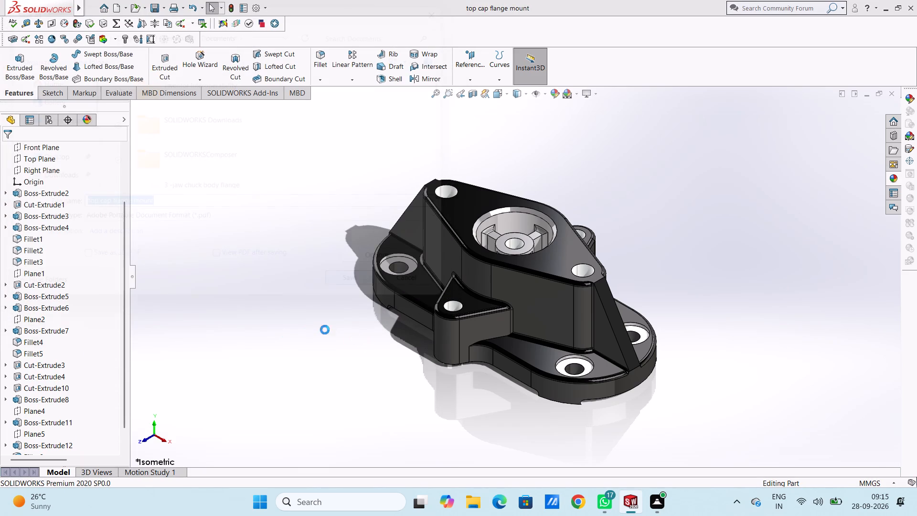